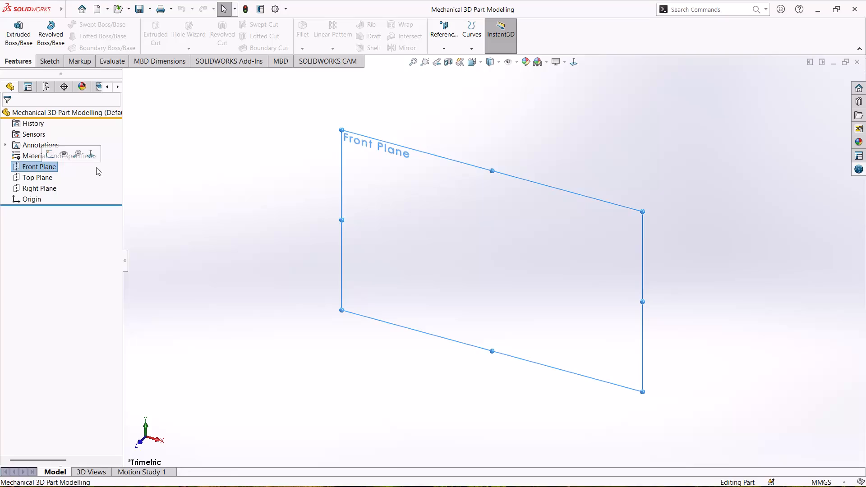
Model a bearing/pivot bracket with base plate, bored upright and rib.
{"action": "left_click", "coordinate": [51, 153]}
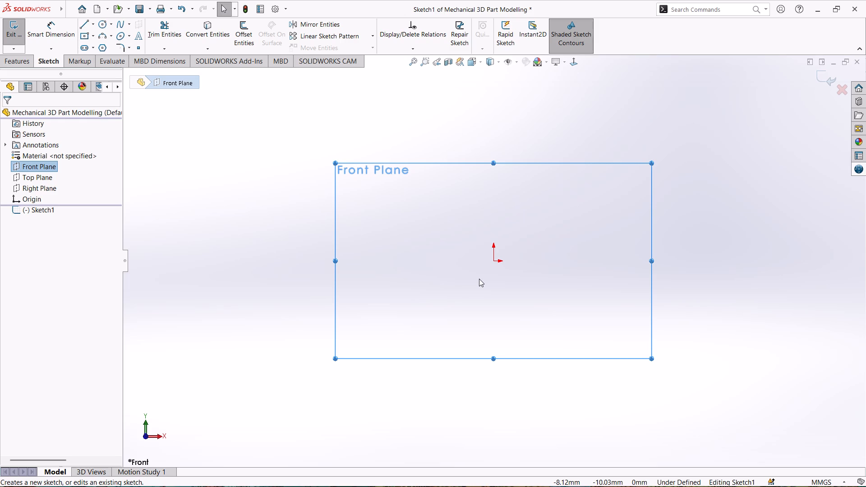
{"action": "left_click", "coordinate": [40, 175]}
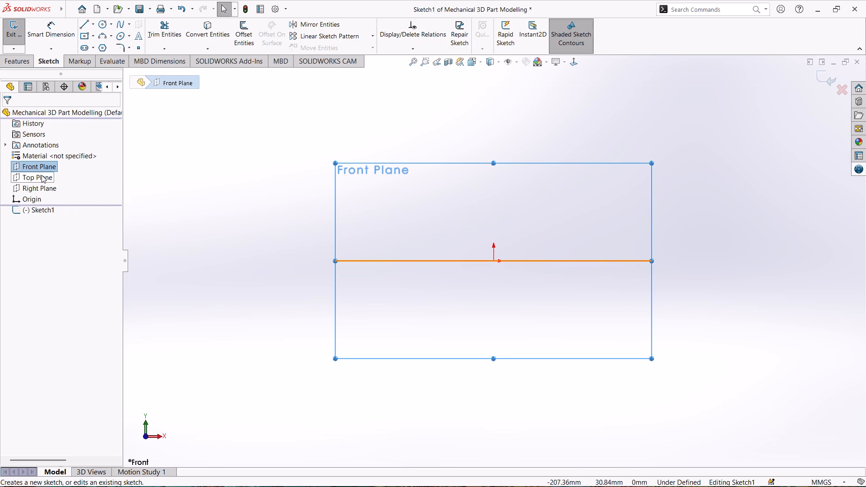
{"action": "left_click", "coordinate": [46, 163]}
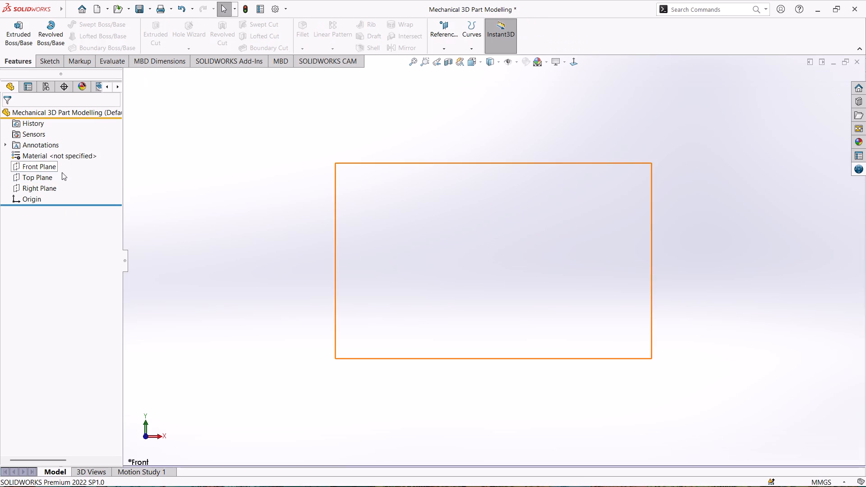
Start a new sketch on the Top Plane.
{"action": "left_click", "coordinate": [36, 176]}
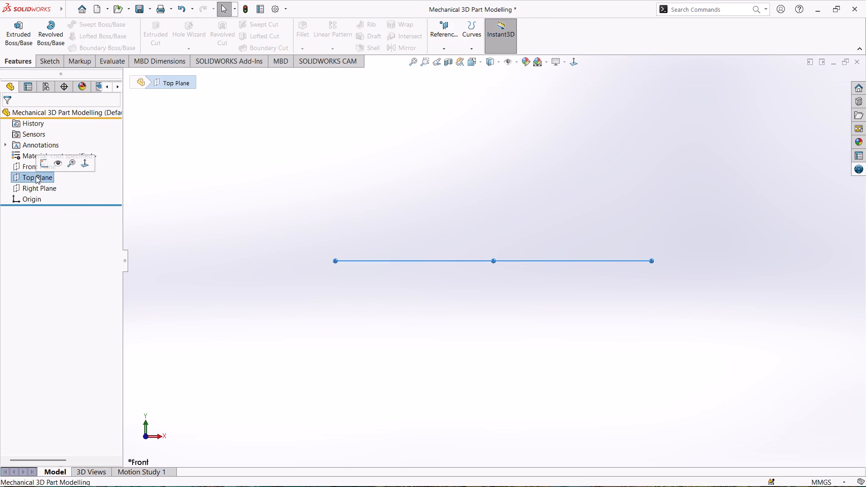
{"action": "left_click", "coordinate": [40, 164]}
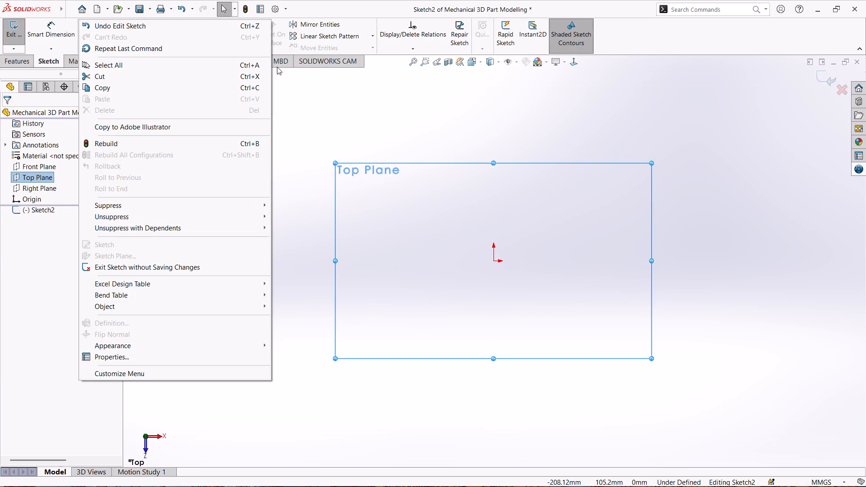
{"action": "left_click", "coordinate": [364, 119]}
Sketch a horizontal centerline about 150 mm long passing through the origin.
{"action": "left_click", "coordinate": [96, 26]}
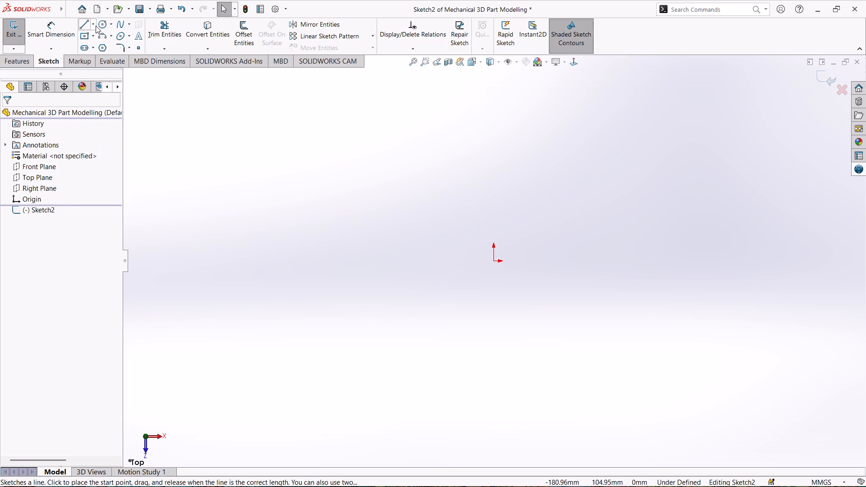
{"action": "left_click", "coordinate": [97, 46]}
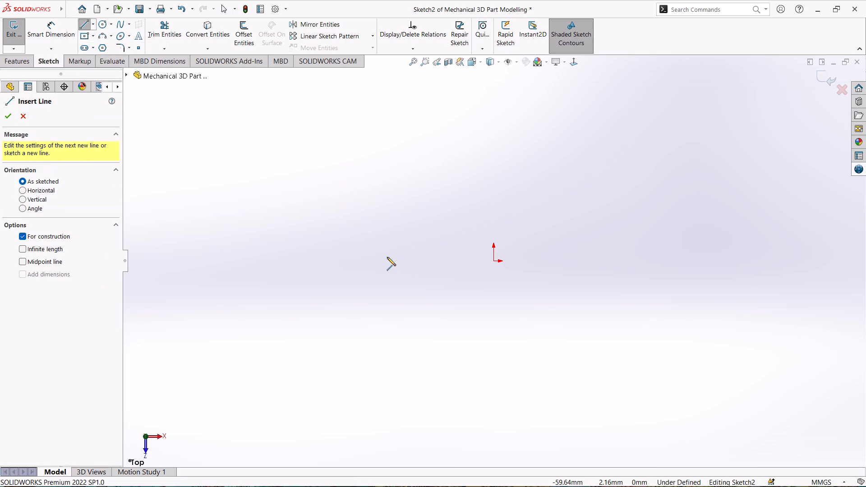
{"action": "left_click", "coordinate": [387, 262]}
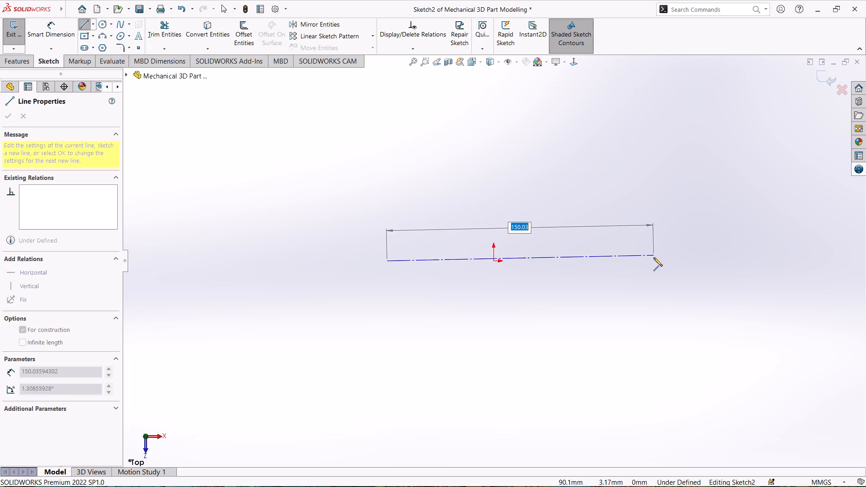
{"action": "left_click", "coordinate": [654, 260]}
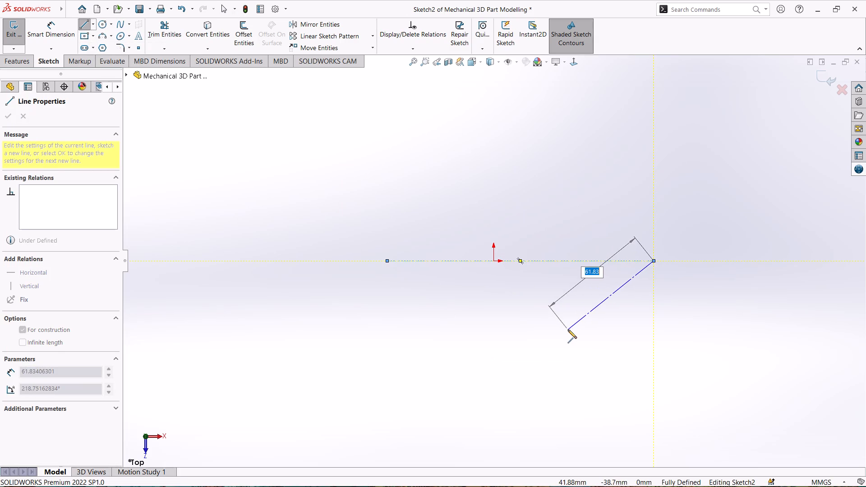
{"action": "key", "text": "Escape"}
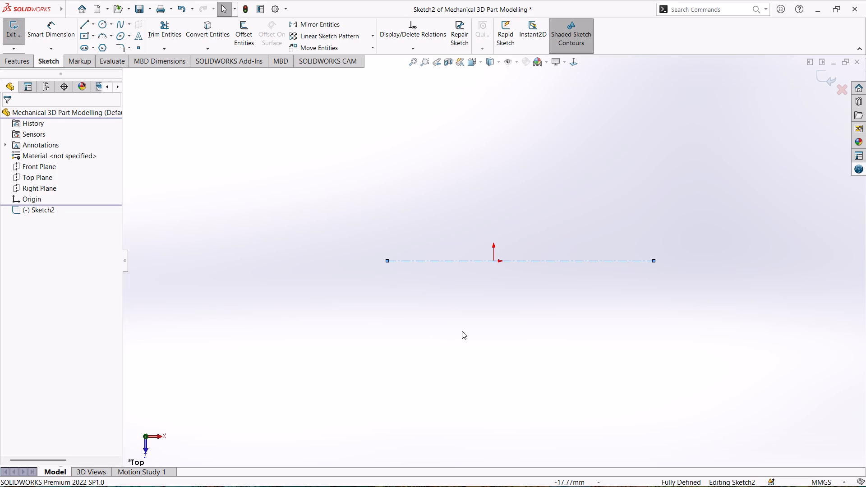
Sketch two vertically aligned circles beyond the origin, about 17 mm in diameter above the horizontal centerline and about 23 mm in diameter below it.
{"action": "left_click", "coordinate": [98, 22]}
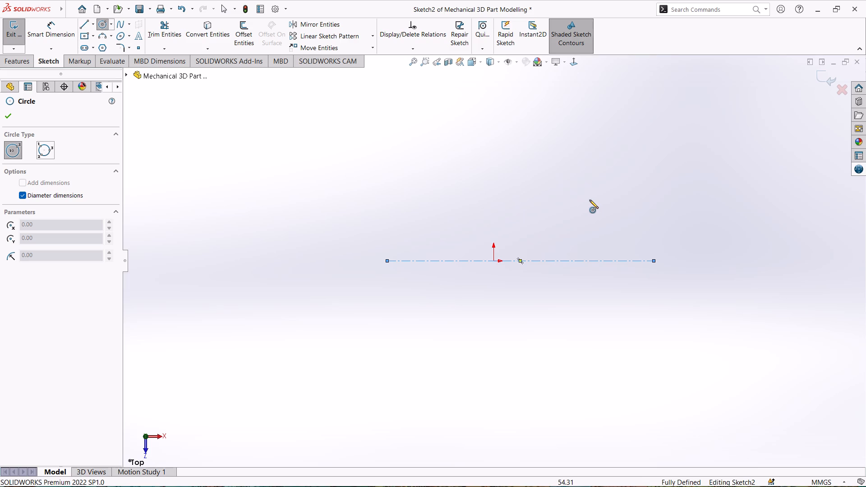
{"action": "left_click", "coordinate": [568, 211]}
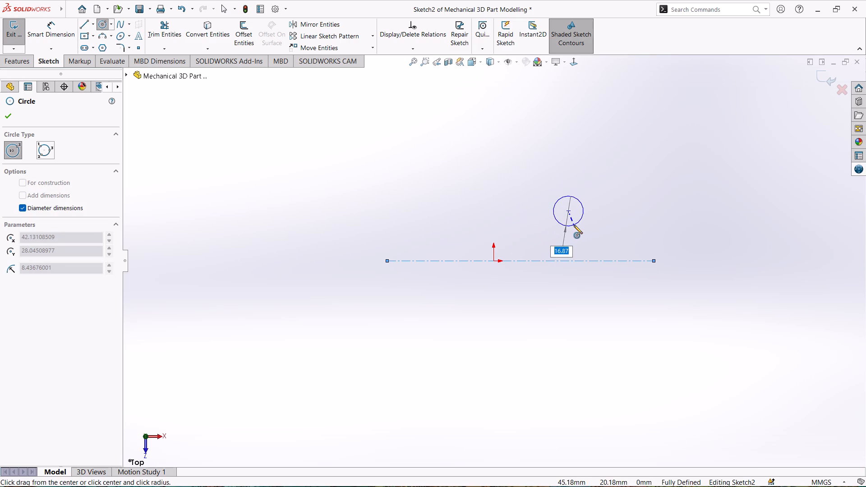
{"action": "left_click", "coordinate": [574, 225]}
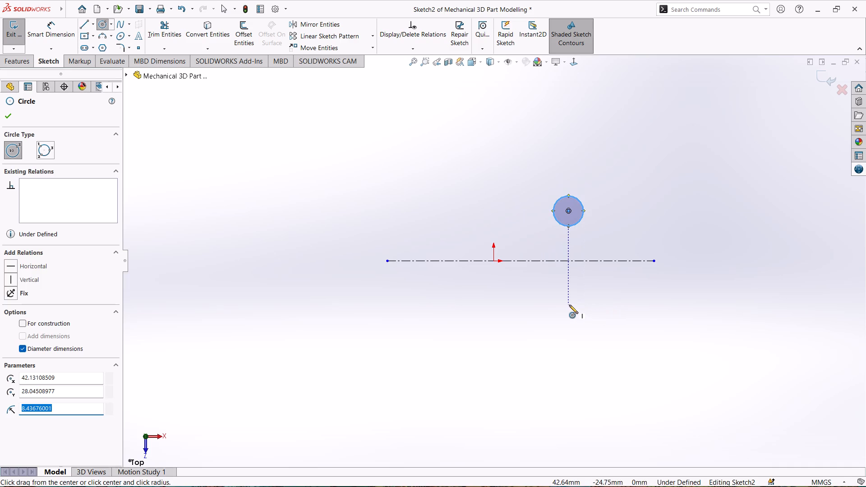
{"action": "left_click", "coordinate": [569, 305]}
{"action": "left_click", "coordinate": [576, 324]}
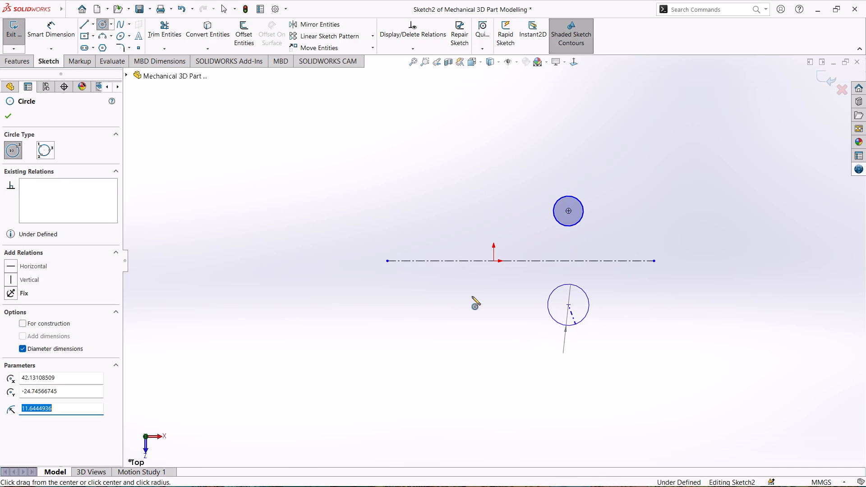
{"action": "left_click", "coordinate": [58, 30]}
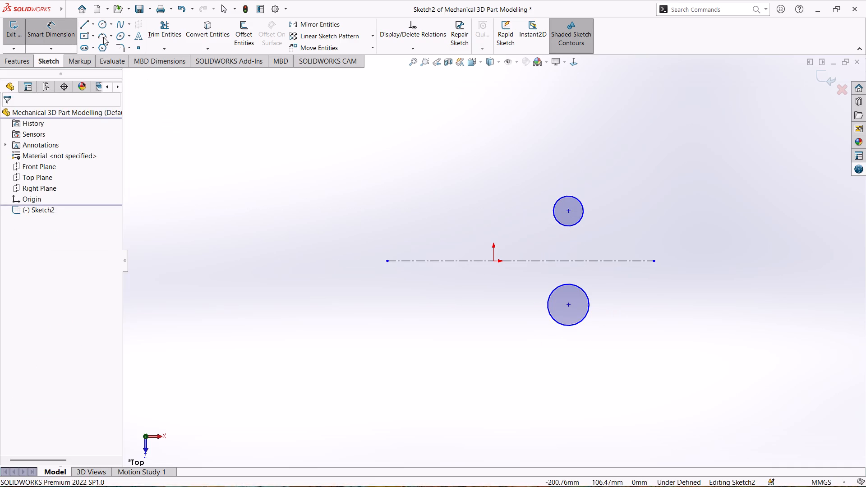
Sketch a vertical centerline joining the centre of the upper circle to the centre of the lower circle.
{"action": "left_click", "coordinate": [95, 25]}
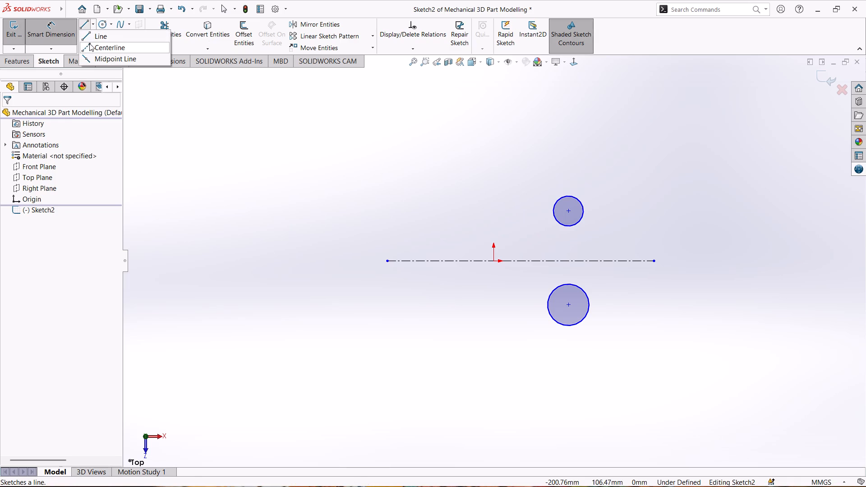
{"action": "left_click", "coordinate": [90, 46]}
{"action": "left_click", "coordinate": [567, 212]}
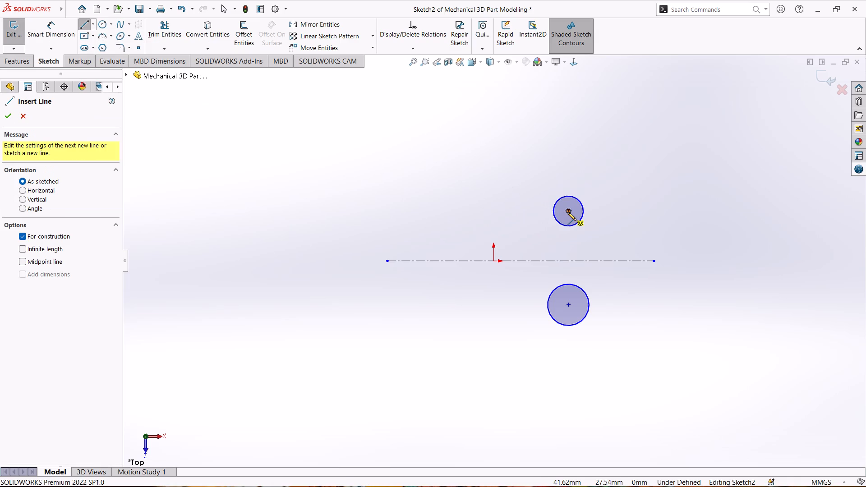
{"action": "left_click", "coordinate": [569, 306]}
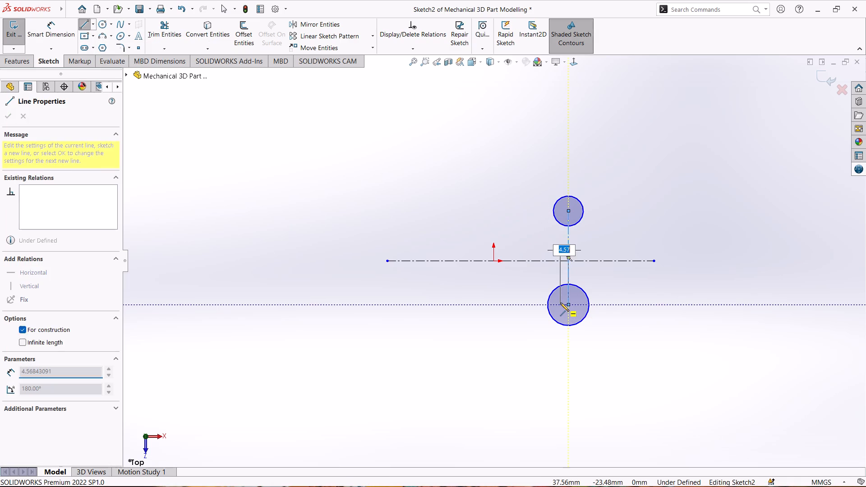
{"action": "key", "text": "Escape"}
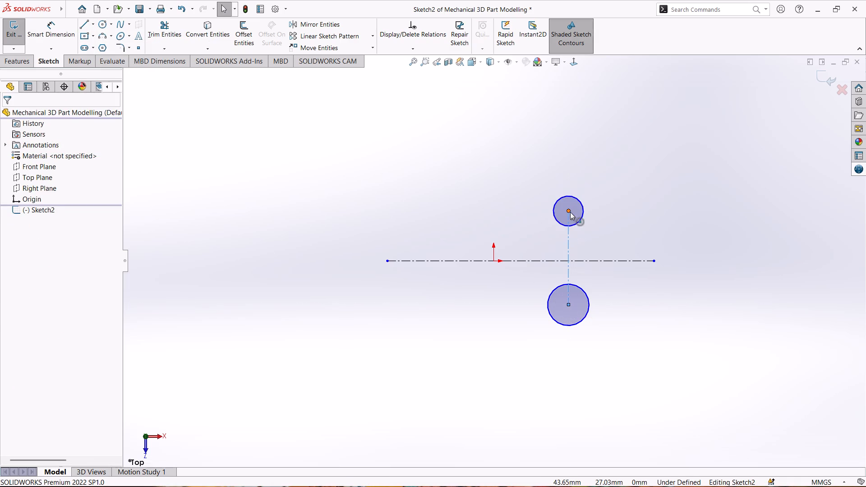
Dimension the length of the vertical centerline between the two circle centres.
{"action": "left_click", "coordinate": [53, 34]}
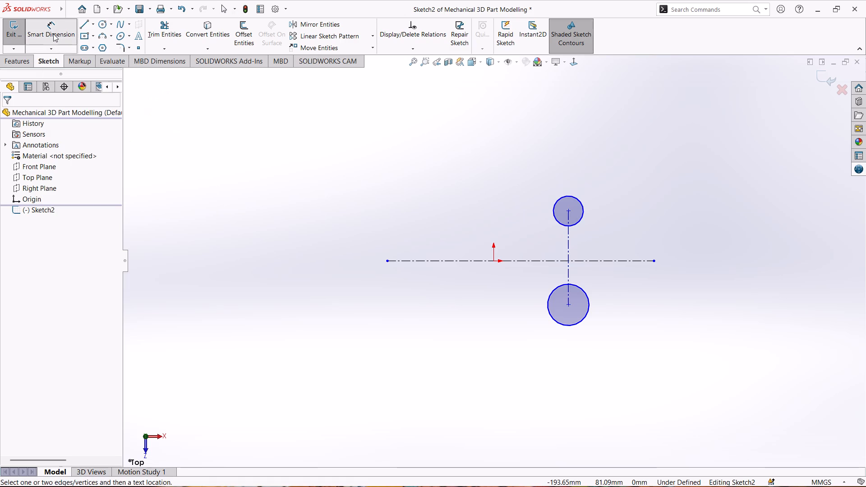
{"action": "left_click", "coordinate": [569, 249]}
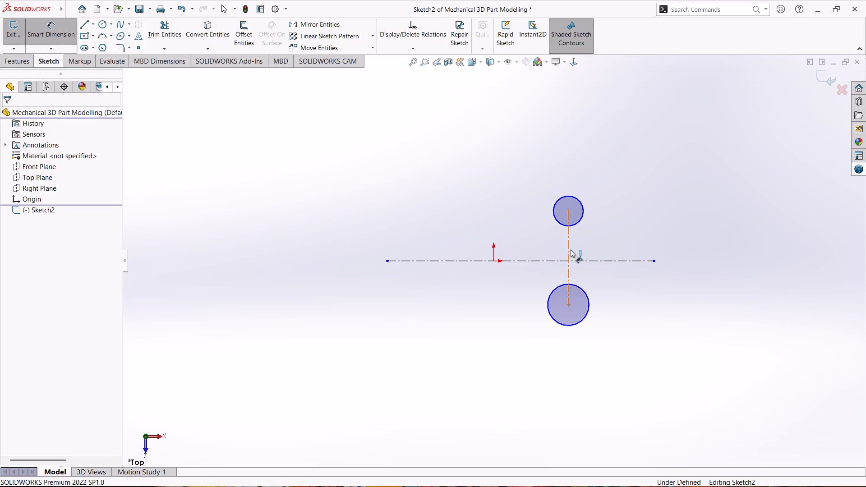
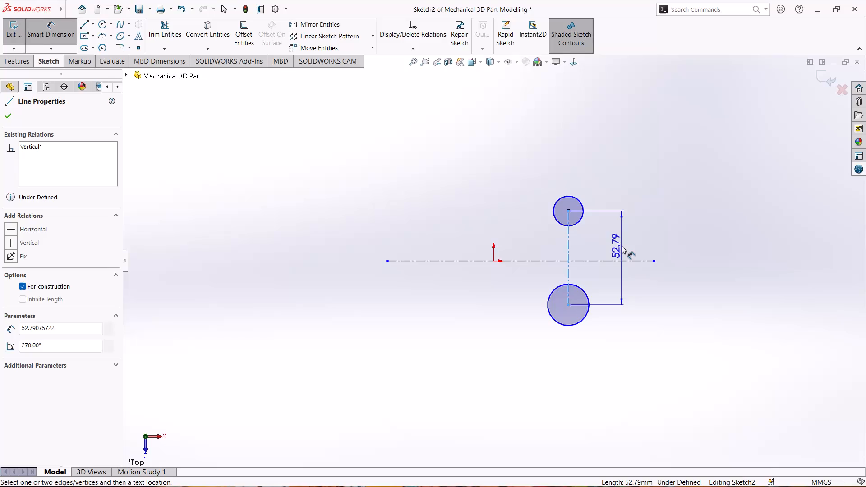
Place the length dimension beside the vertical centerline and set the distance between the circle centres to 50 mm.
{"action": "left_click", "coordinate": [622, 246]}
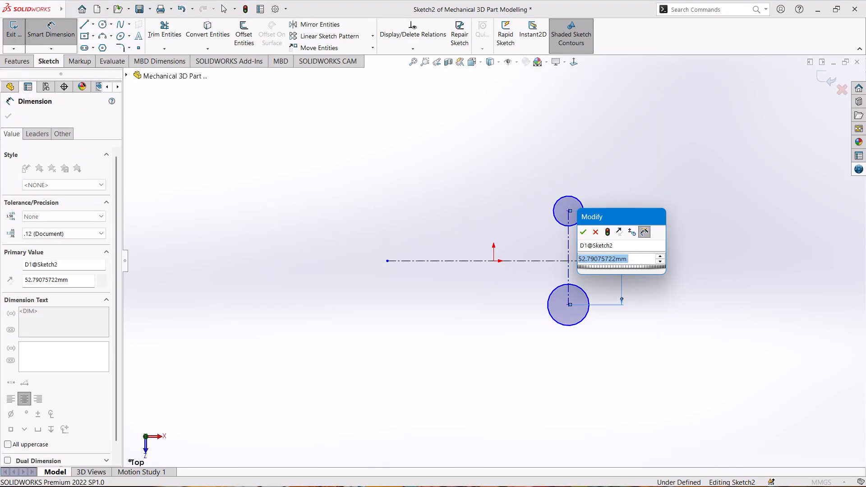
{"action": "type", "text": "50"}
{"action": "key", "text": "Return"}
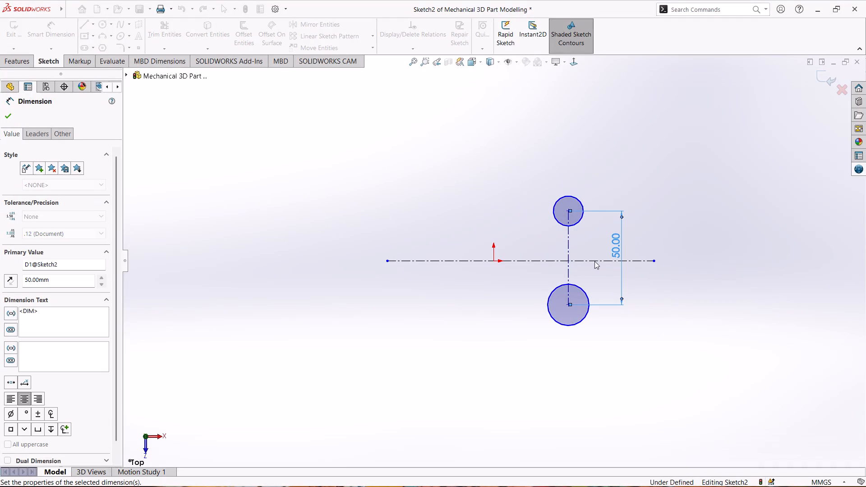
{"action": "key", "text": "Escape"}
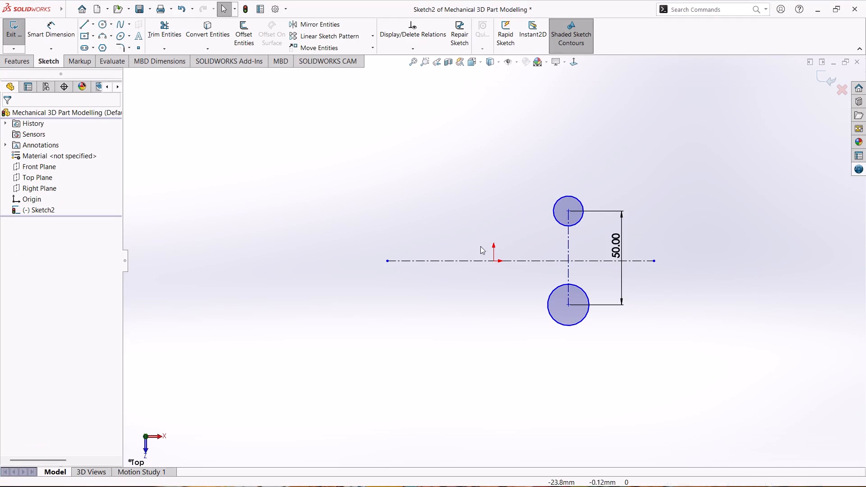
Add an Equal relation between the upper and lower circles.
{"action": "left_click", "coordinate": [558, 223], "text": "ctrl"}
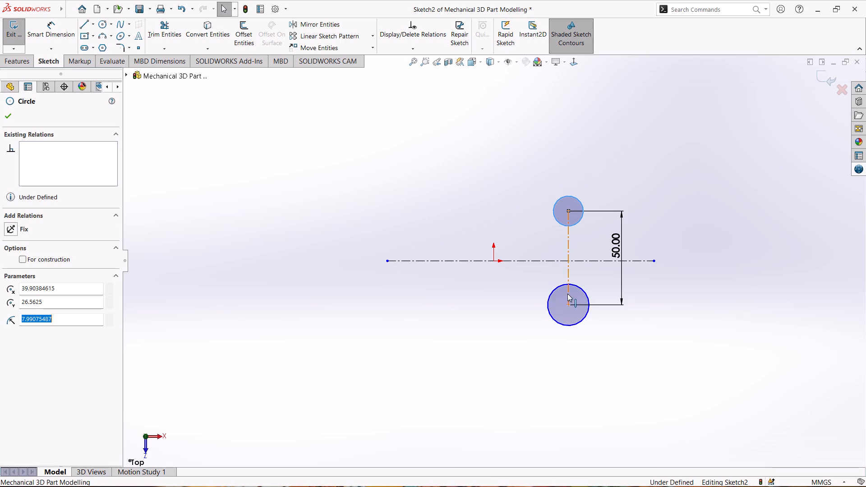
{"action": "left_click", "coordinate": [558, 287], "text": "ctrl"}
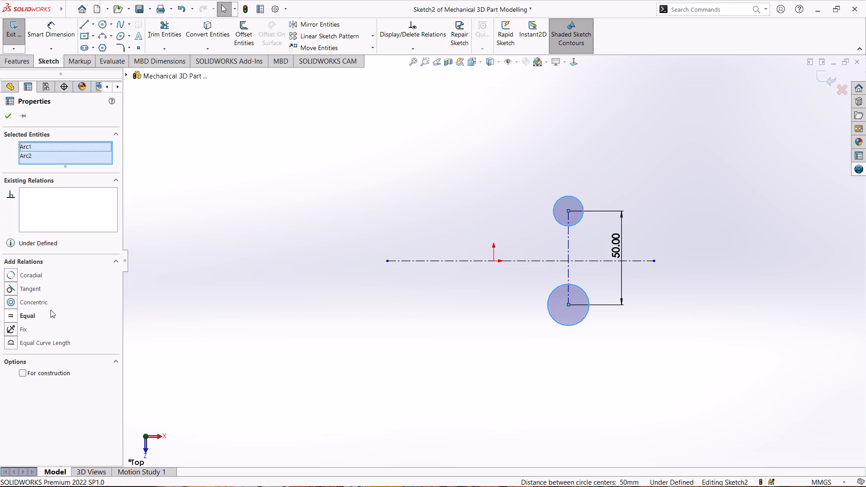
{"action": "left_click", "coordinate": [26, 317]}
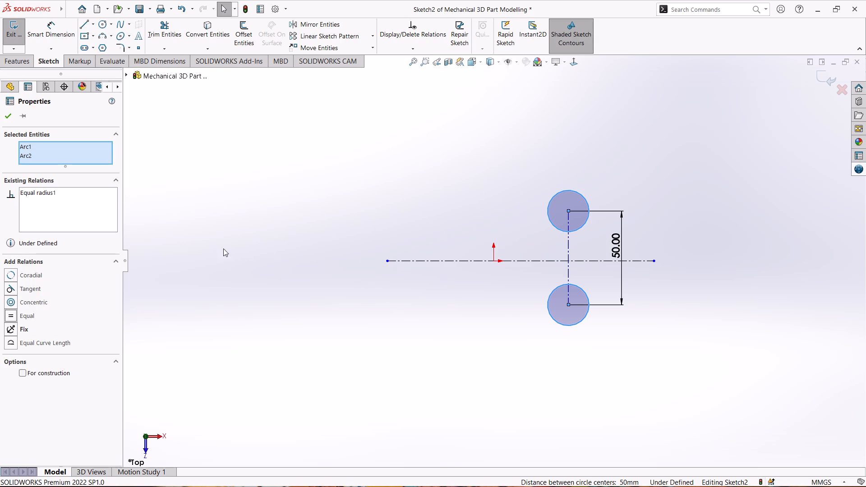
{"action": "left_click", "coordinate": [7, 119]}
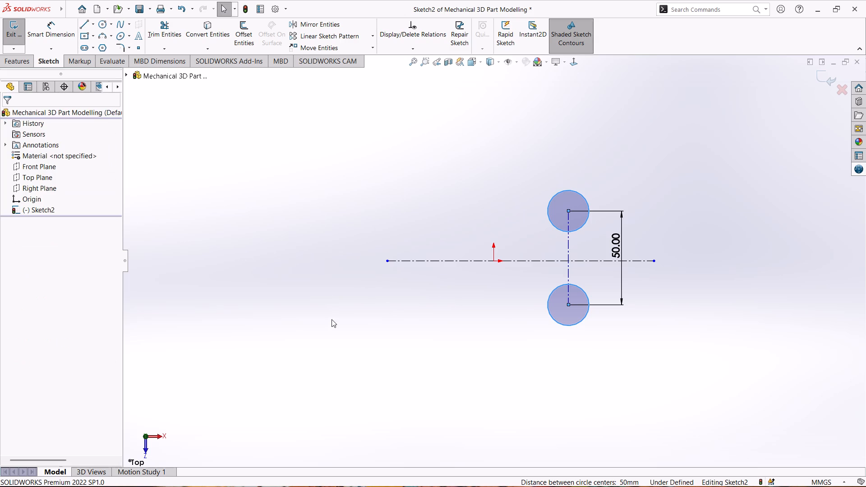
Add a Midpoint relation between the vertical centerline and the origin.
{"action": "left_click", "coordinate": [567, 242], "text": "ctrl"}
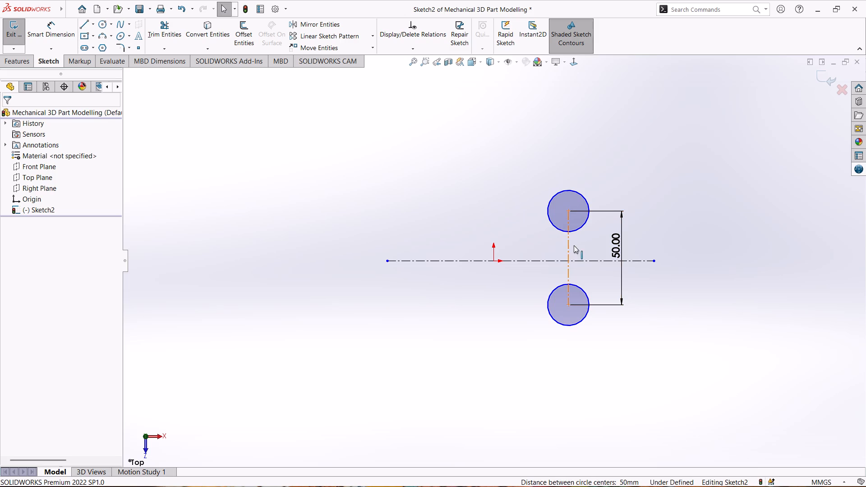
{"action": "left_click", "coordinate": [492, 259], "text": "ctrl"}
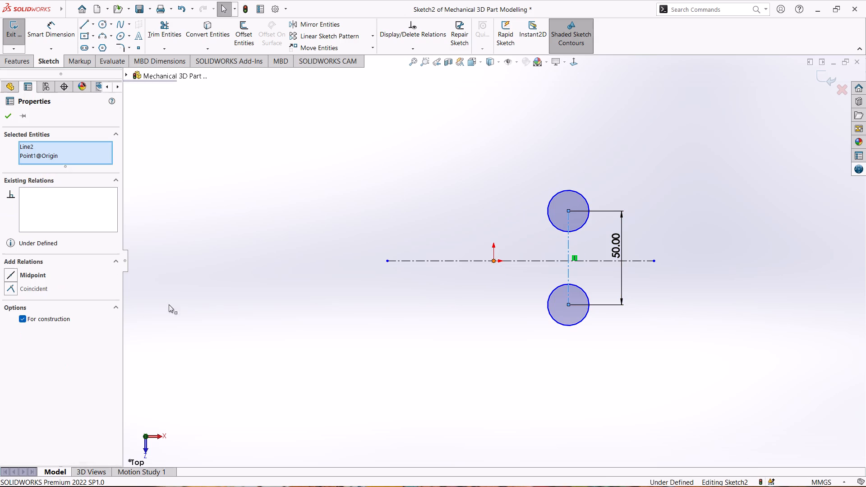
{"action": "left_click", "coordinate": [32, 274]}
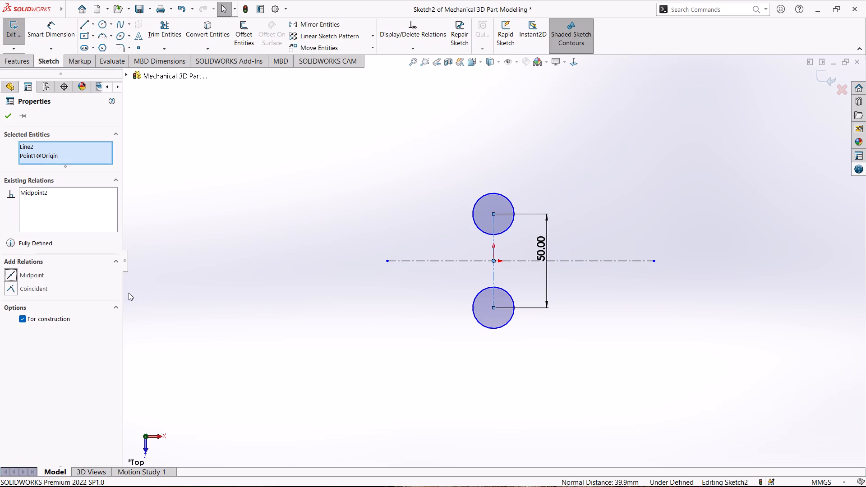
{"action": "key", "text": "Escape"}
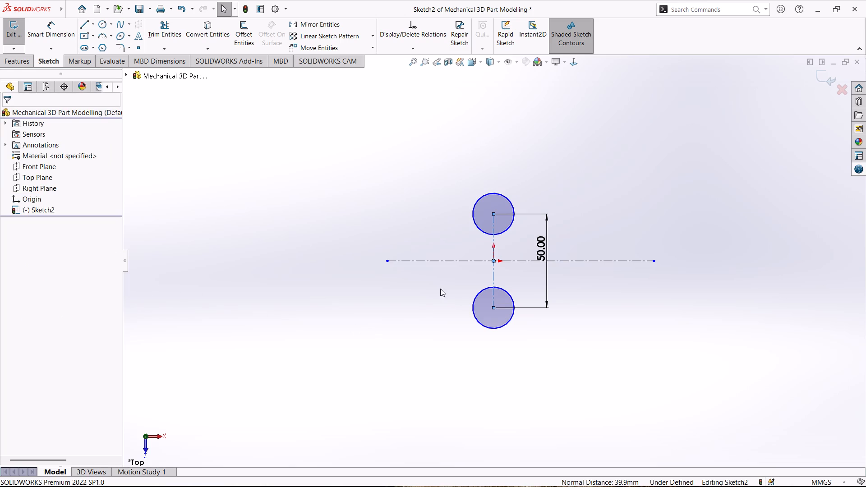
Dimension the distance from the vertical centerline to the horizontal centerline's left endpoint as 70 mm, placing it below the circles.
{"action": "left_click", "coordinate": [43, 32]}
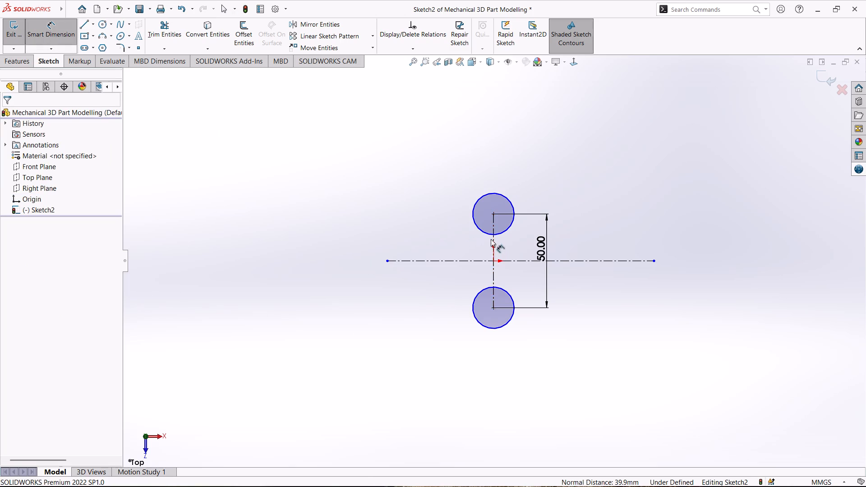
{"action": "left_click", "coordinate": [493, 281]}
{"action": "left_click", "coordinate": [387, 260]}
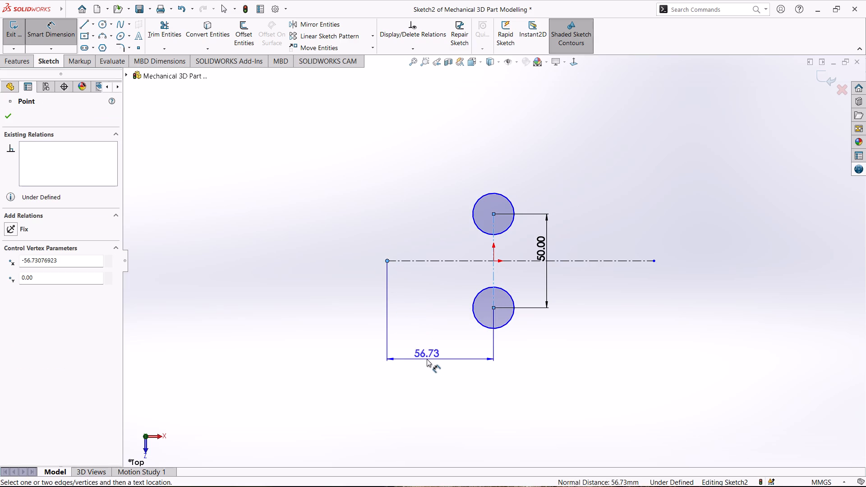
{"action": "left_click", "coordinate": [427, 356]}
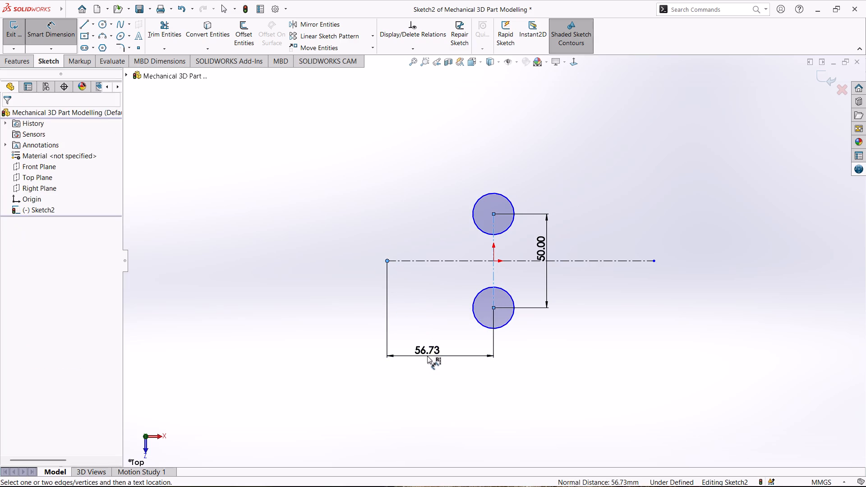
{"action": "type", "text": "70"}
{"action": "key", "text": "Return"}
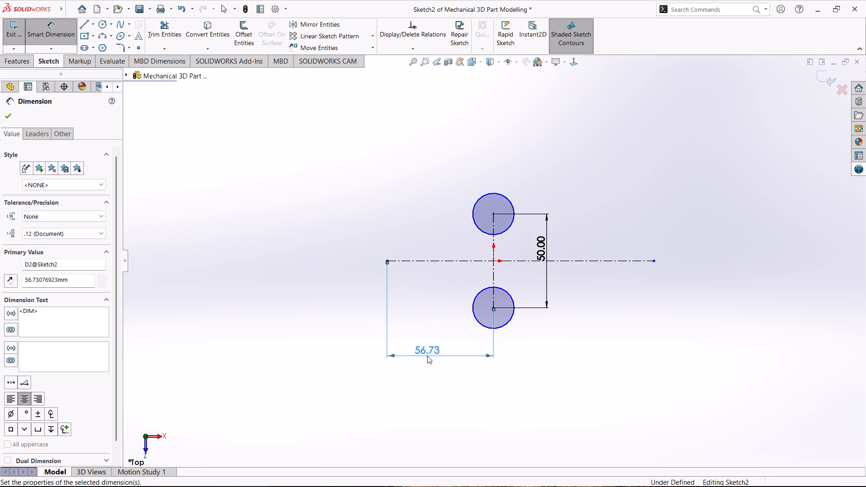
Dimension the upper circle's diameter as 12 mm.
{"action": "left_click", "coordinate": [511, 201]}
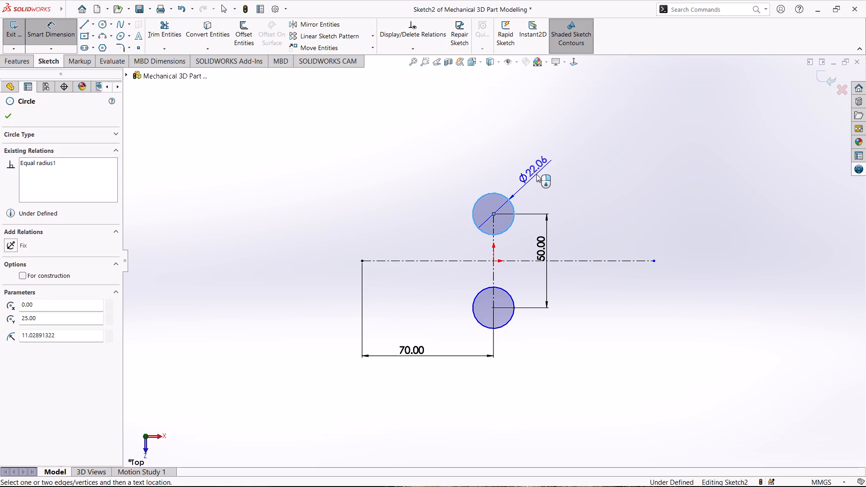
{"action": "left_click", "coordinate": [536, 174]}
{"action": "type", "text": "12"}
{"action": "key", "text": "Return"}
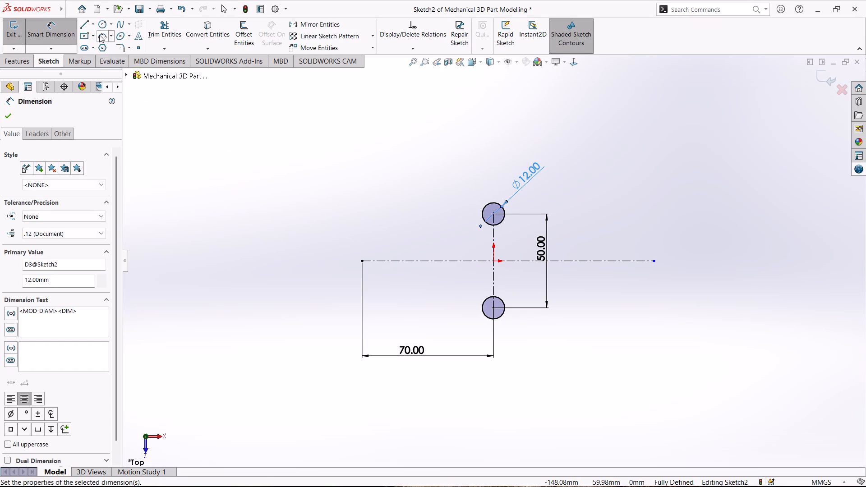
Sketch a 40 mm diameter circle concentric with the upper 12 mm circle.
{"action": "left_click", "coordinate": [100, 27]}
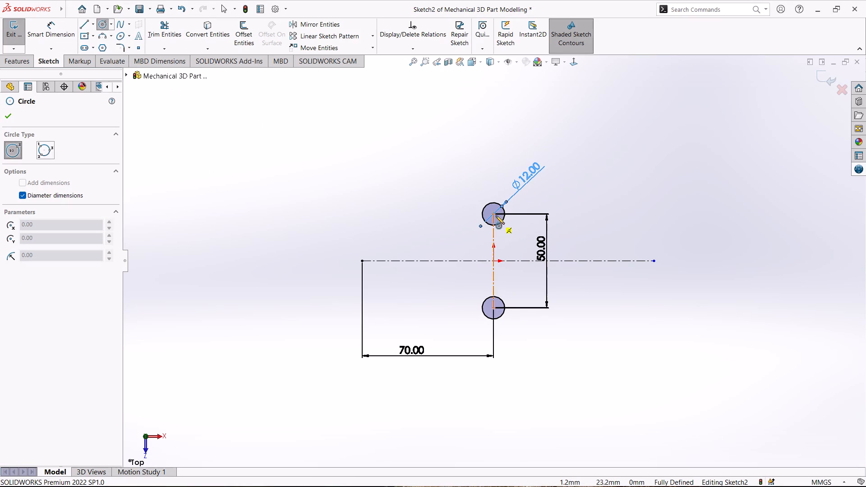
{"action": "left_click", "coordinate": [493, 212]}
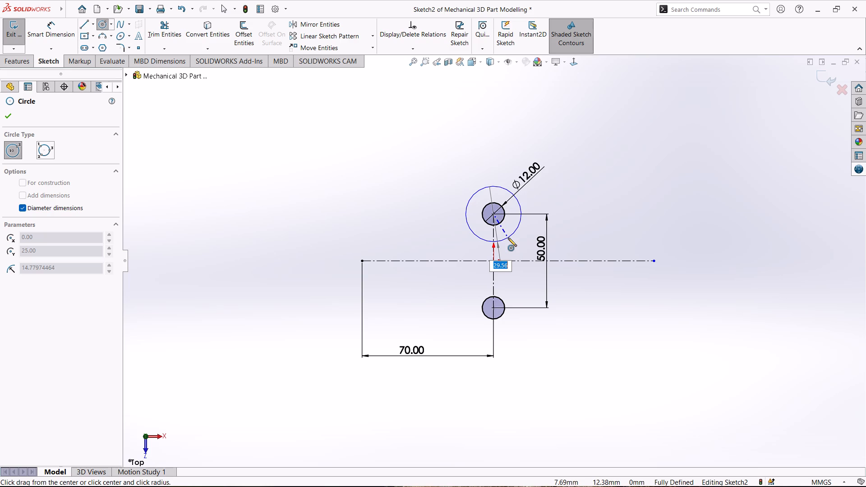
{"action": "type", "text": "40"}
{"action": "key", "text": "Return"}
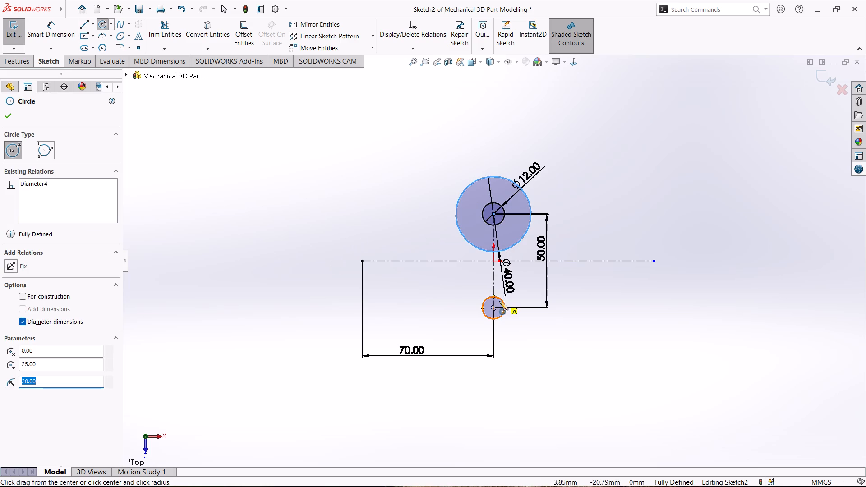
Sketch a circle about 51 mm in diameter centred on the lower small circle.
{"action": "left_click", "coordinate": [493, 308]}
{"action": "left_click", "coordinate": [526, 342]}
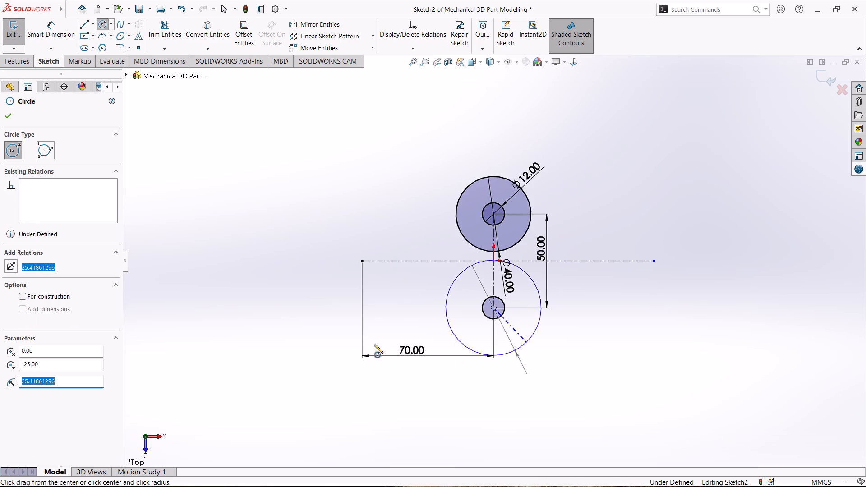
{"action": "key", "text": "Escape"}
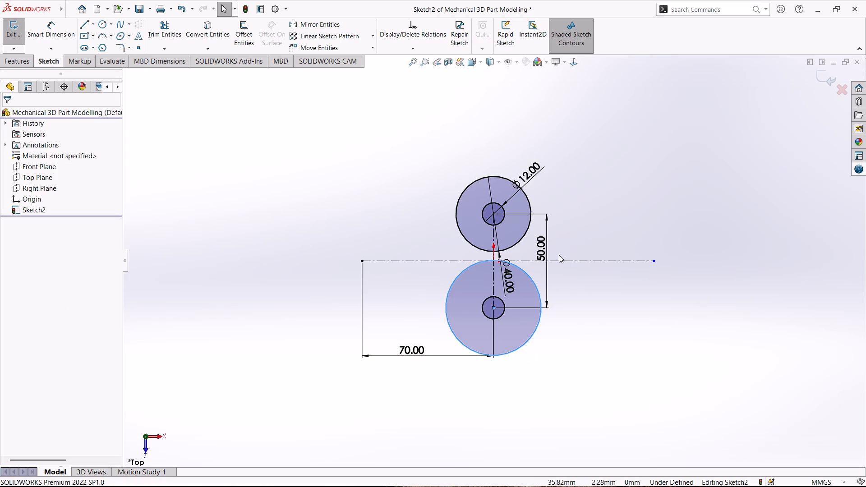
Add an Equal relation between the lower outer circle and the upper 40 mm circle.
{"action": "left_click", "coordinate": [525, 233], "text": "ctrl"}
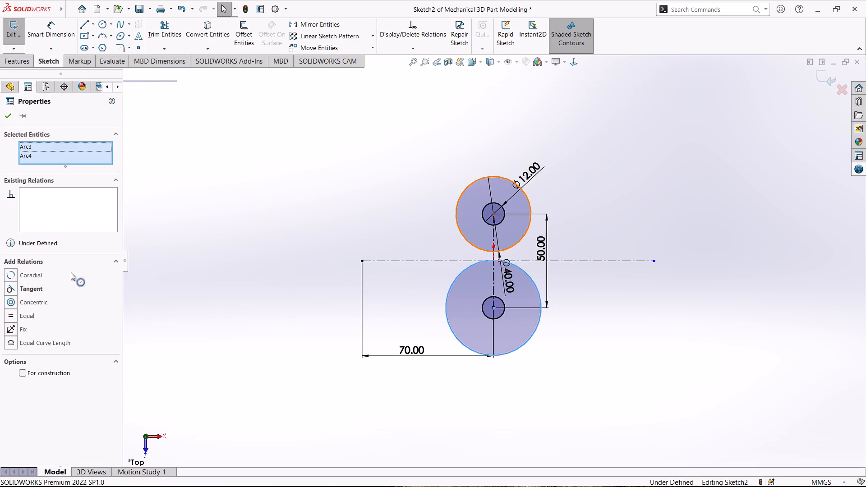
{"action": "left_click", "coordinate": [17, 317]}
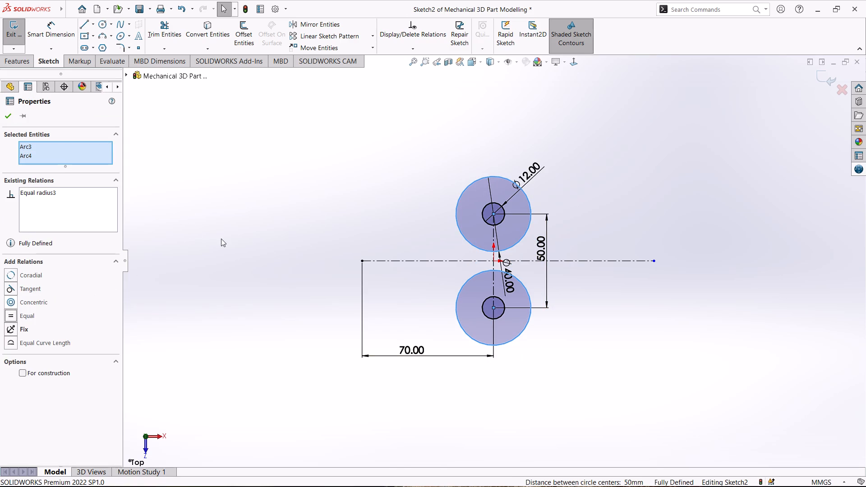
{"action": "key", "text": "Escape"}
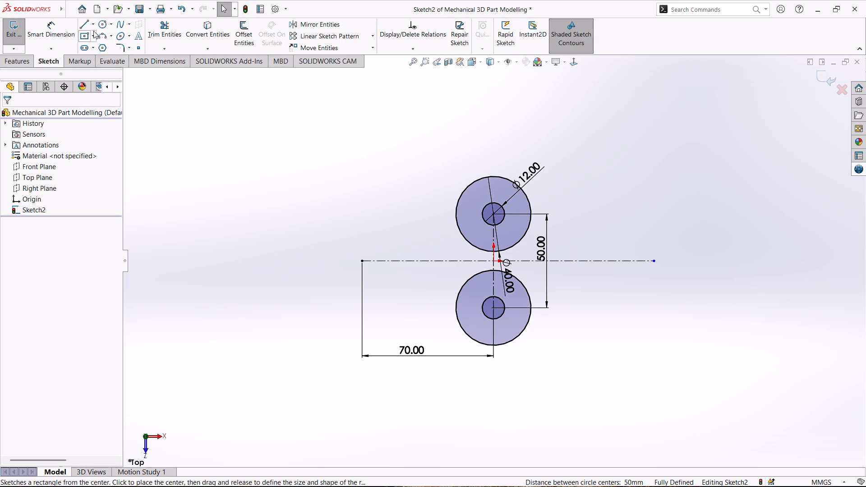
Sketch a vertical 50 mm line joining the right quadrant points of the two outer circles.
{"action": "right_click_drag", "start_coordinate": [298, 150], "coordinate": [196, 176]}
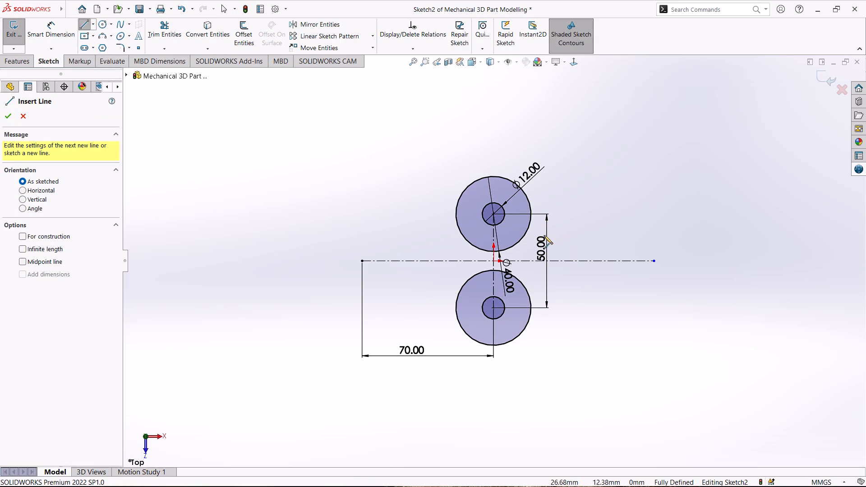
{"action": "left_click", "coordinate": [531, 214]}
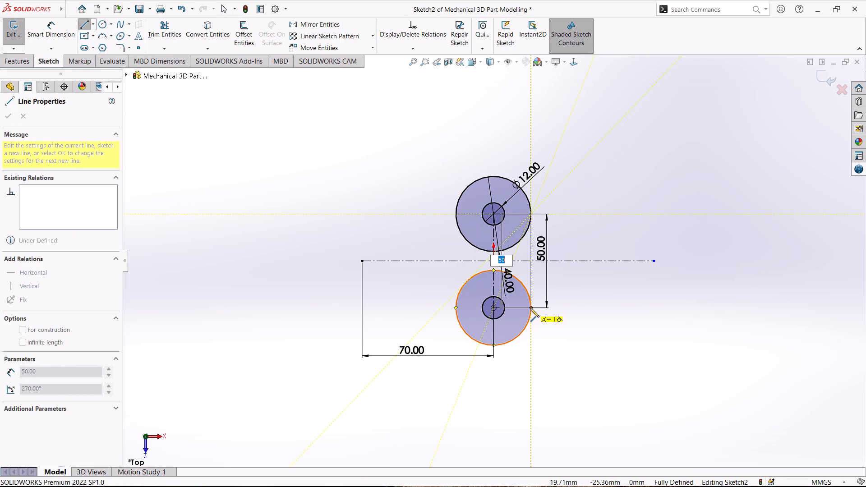
{"action": "left_click", "coordinate": [530, 308]}
{"action": "key", "text": "Escape"}
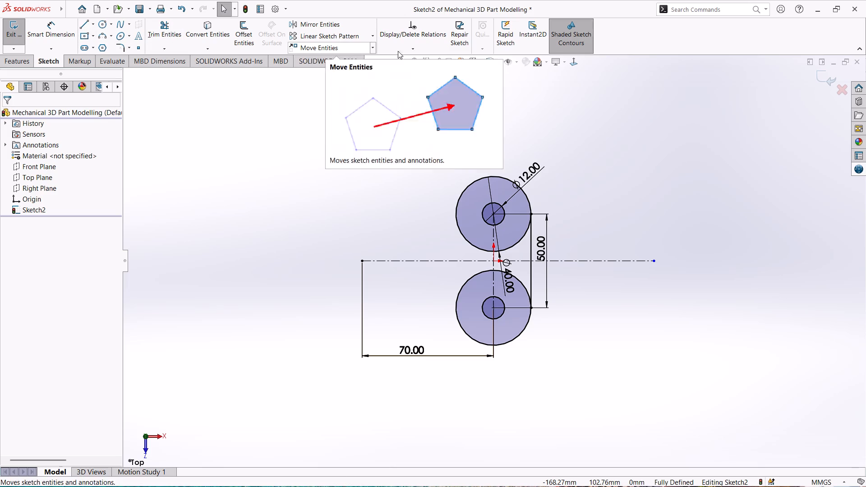
Offset the horizontal centerline 15 mm bi-directionally, without adding dimensions.
{"action": "left_click", "coordinate": [248, 35]}
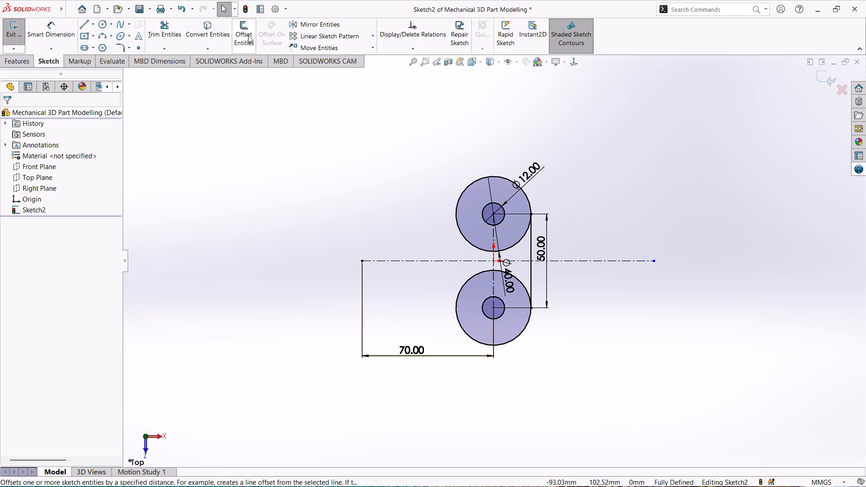
{"action": "type", "text": "30"}
{"action": "key", "text": "Return"}
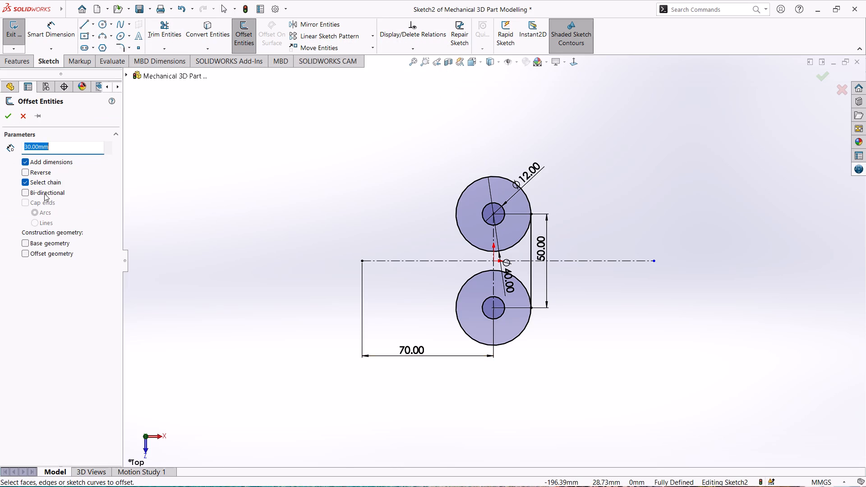
{"action": "left_click", "coordinate": [44, 193]}
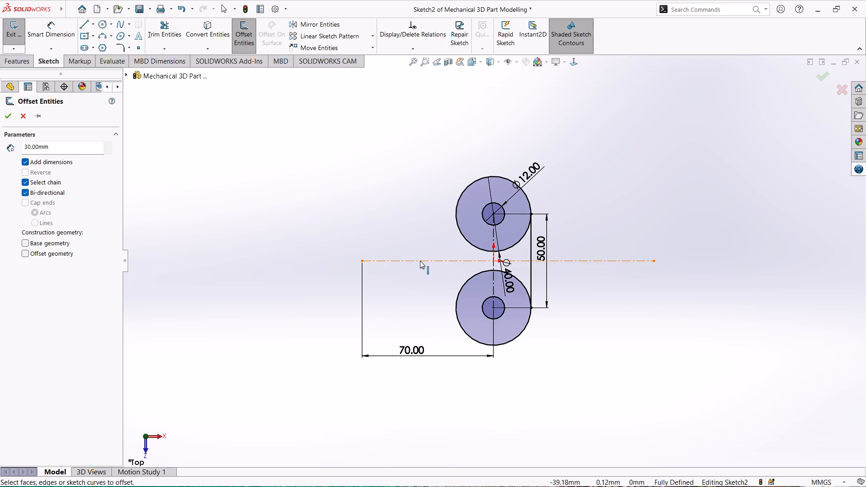
{"action": "left_click", "coordinate": [420, 261]}
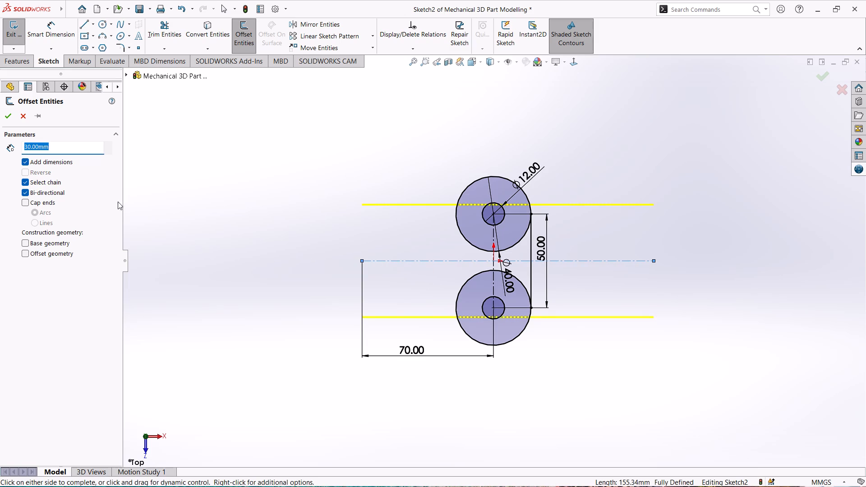
{"action": "left_click", "coordinate": [25, 163]}
{"action": "left_click", "coordinate": [25, 163]}
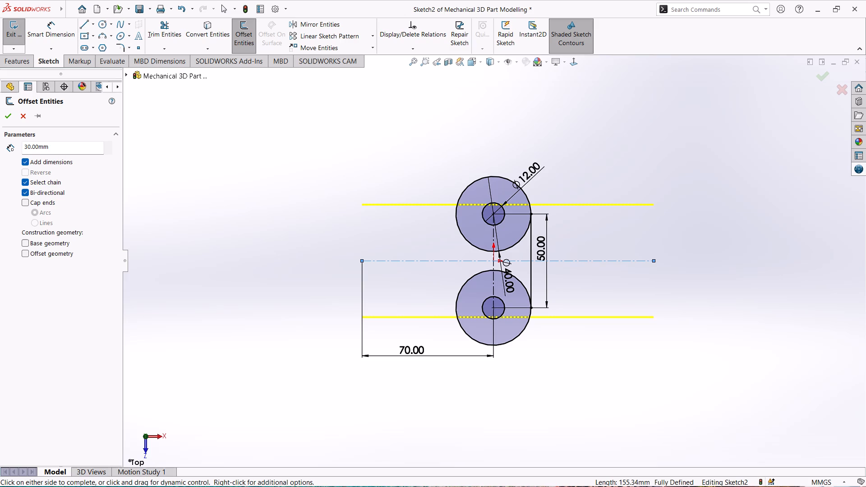
{"action": "left_click_drag", "start_coordinate": [58, 144], "coordinate": [7, 147]}
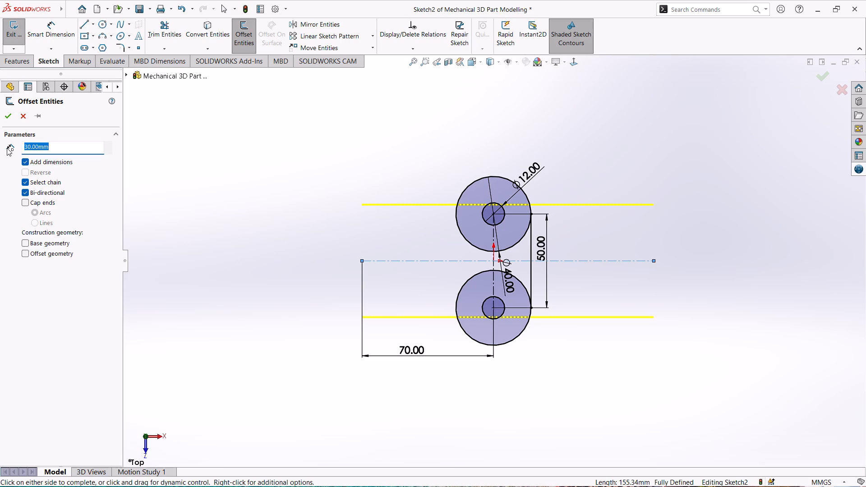
{"action": "type", "text": "15"}
{"action": "key", "text": "Return"}
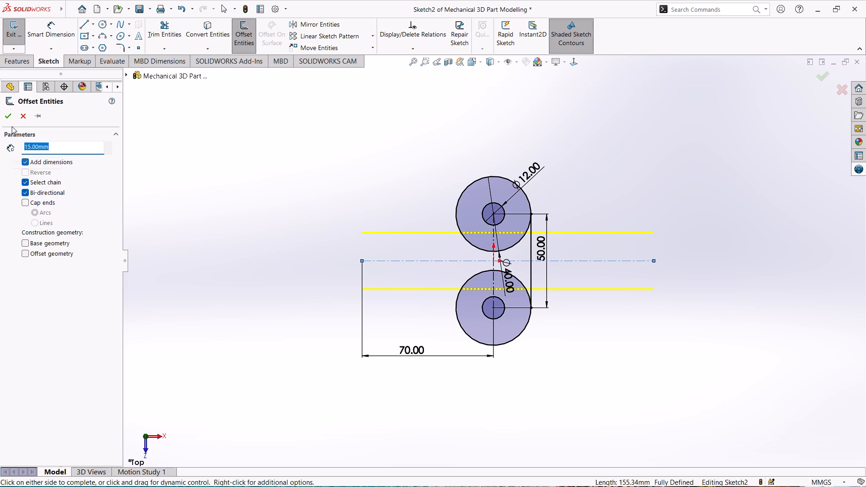
{"action": "left_click", "coordinate": [23, 161]}
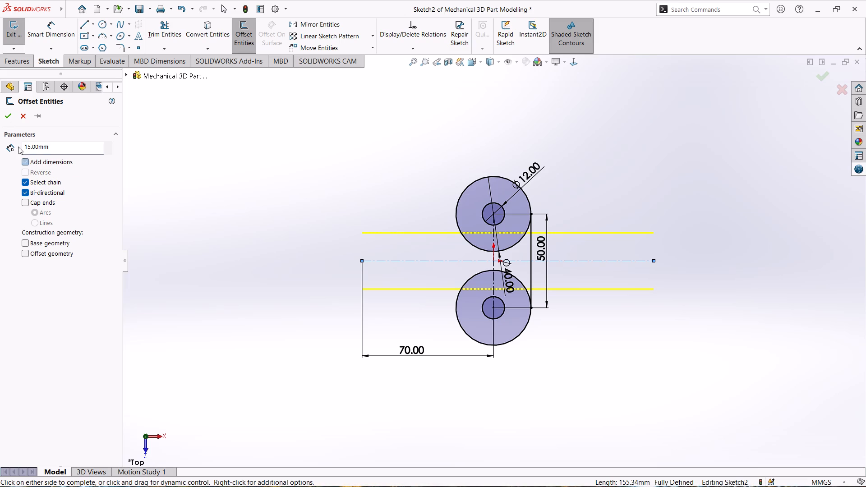
{"action": "left_click", "coordinate": [5, 119]}
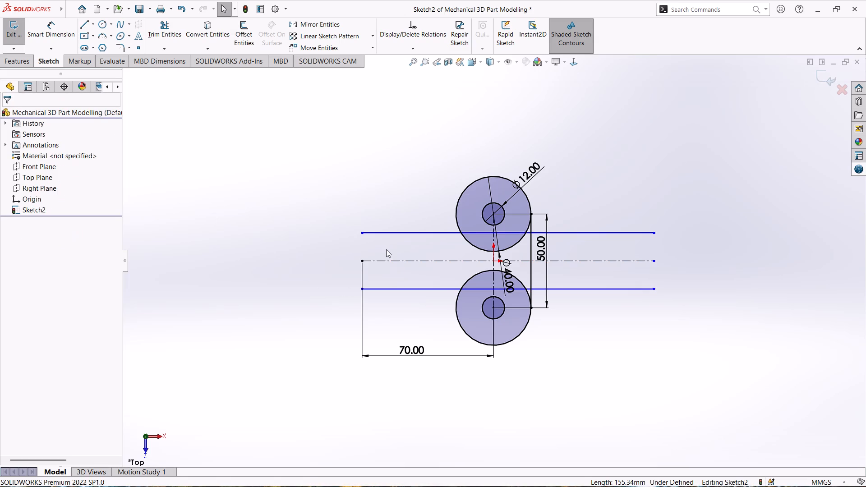
Dimension the distance between the two offset lines at 30 mm, placing the dimension beyond their left ends.
{"action": "scroll", "coordinate": [384, 248], "scroll_direction": "down", "scroll_amount": 1}
{"action": "left_click", "coordinate": [61, 35]}
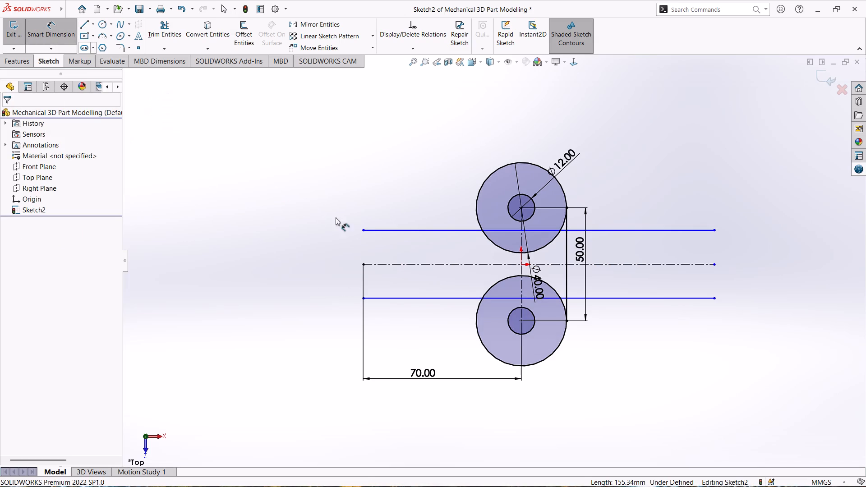
{"action": "left_click", "coordinate": [401, 229]}
{"action": "left_click", "coordinate": [408, 297]}
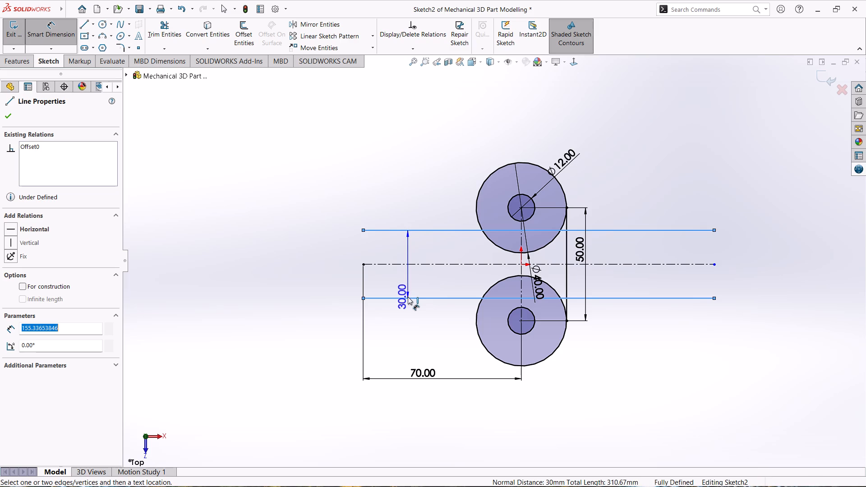
{"action": "left_click", "coordinate": [268, 271]}
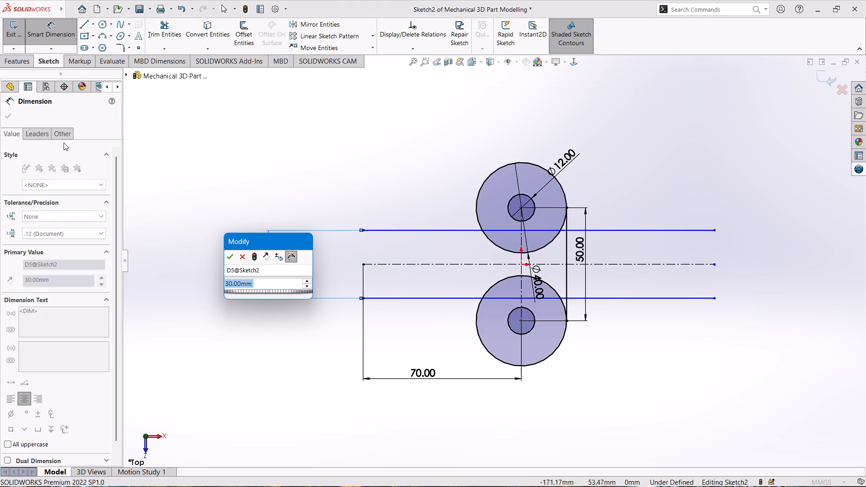
{"action": "left_click", "coordinate": [230, 257]}
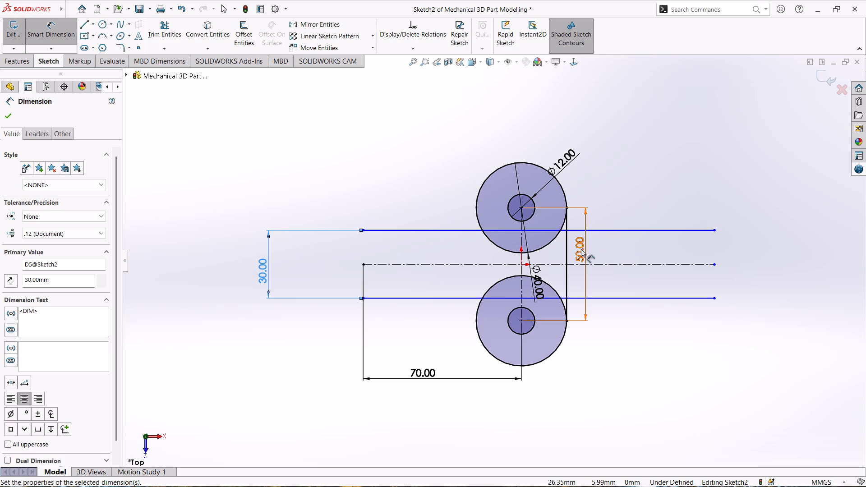
Sketch a vertical line joining the left quadrant points of the two outer circles.
{"action": "scroll", "coordinate": [485, 209], "scroll_direction": "down", "scroll_amount": 2}
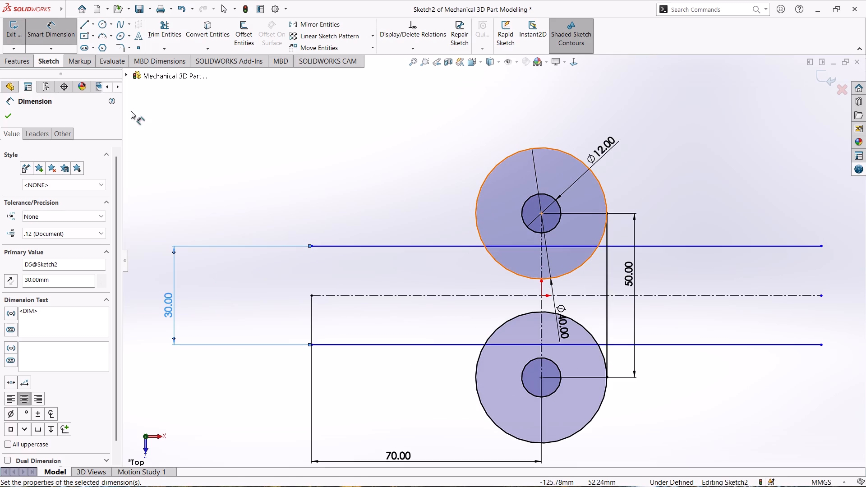
{"action": "left_click", "coordinate": [88, 23]}
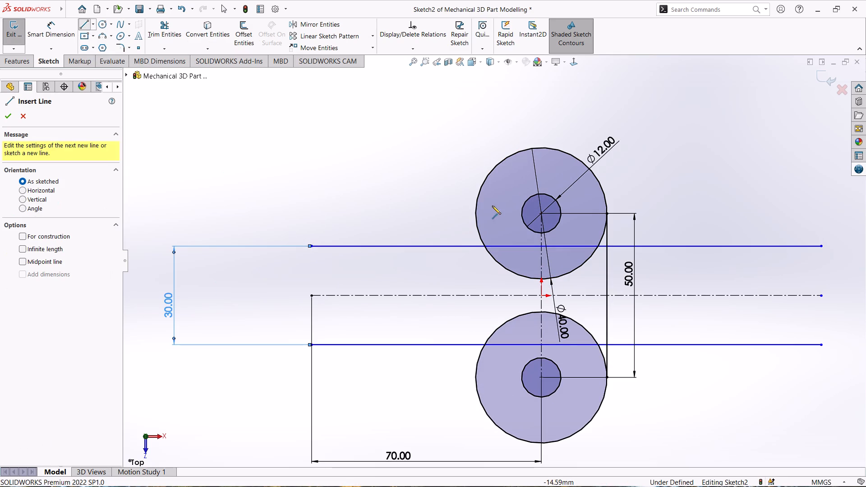
{"action": "left_click", "coordinate": [474, 213]}
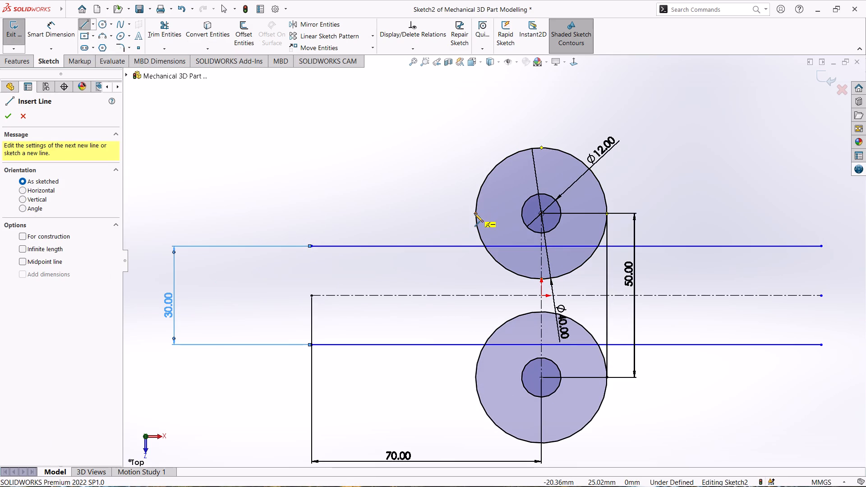
{"action": "left_click", "coordinate": [474, 377]}
{"action": "key", "text": "Escape"}
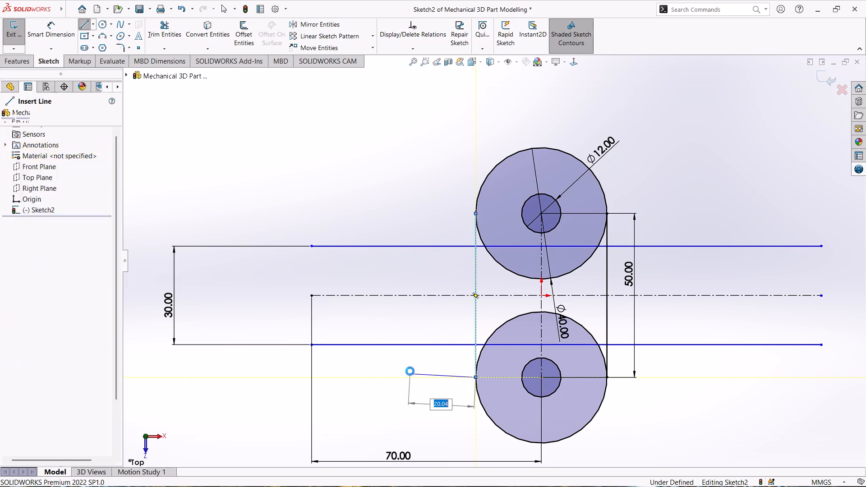
Trim the upper outer circle's inner arc, the upper offset line beyond the left vertical line, and that vertical's segment down to the centerline.
{"action": "scroll", "coordinate": [430, 253], "scroll_direction": "down", "scroll_amount": 1}
{"action": "scroll", "coordinate": [430, 253], "scroll_direction": "up", "scroll_amount": 1}
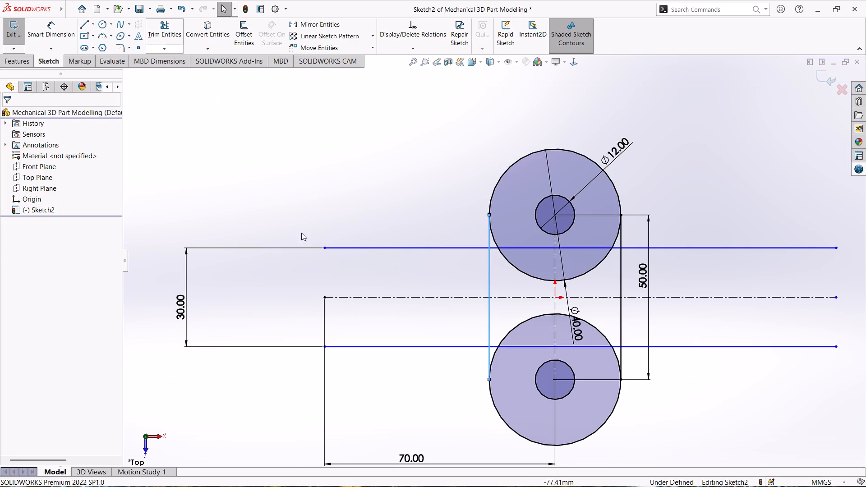
{"action": "key", "text": "t"}
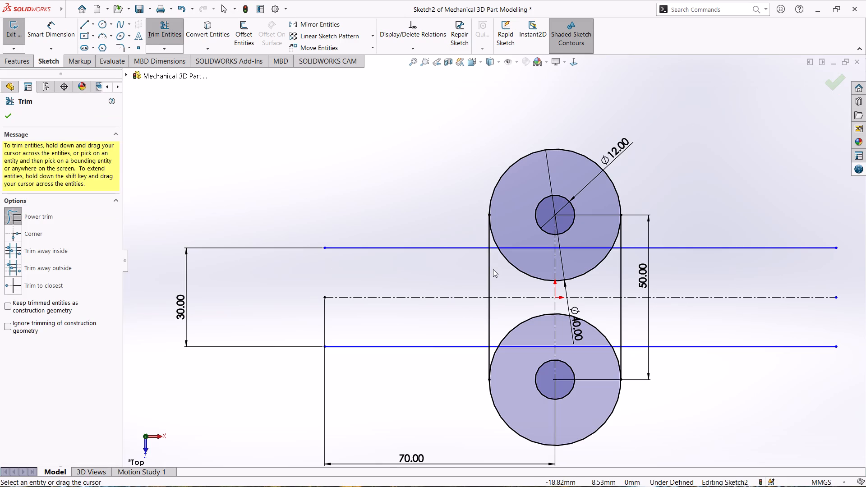
{"action": "left_click_drag", "start_coordinate": [507, 233], "coordinate": [494, 249]}
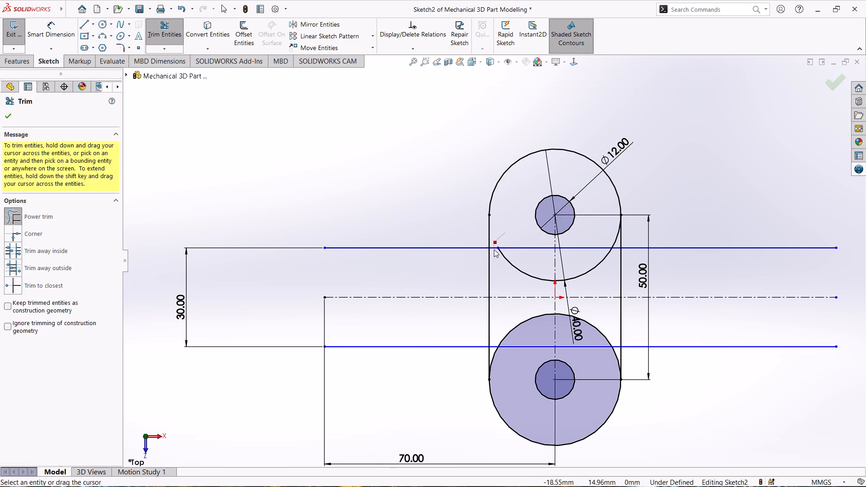
{"action": "left_click_drag", "start_coordinate": [494, 249], "coordinate": [481, 265]}
{"action": "left_click_drag", "start_coordinate": [518, 233], "coordinate": [527, 291]}
{"action": "left_click_drag", "start_coordinate": [586, 238], "coordinate": [600, 288]}
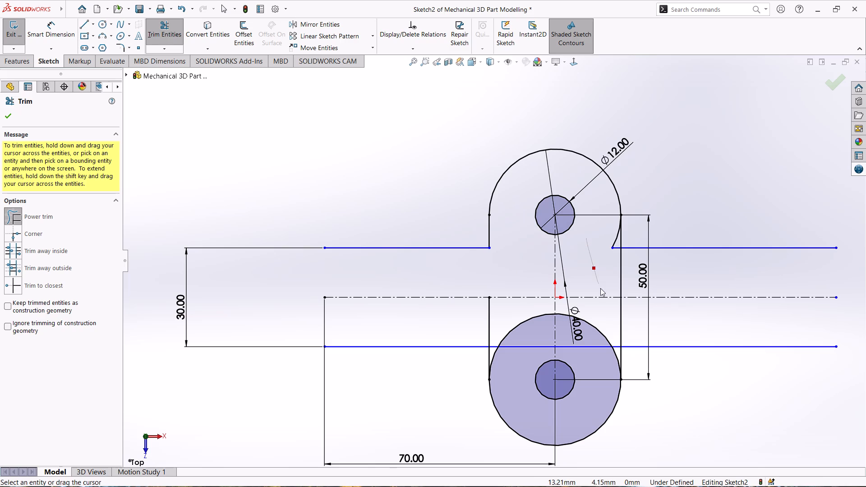
{"action": "left_click_drag", "start_coordinate": [600, 288], "coordinate": [601, 288]}
{"action": "left_click_drag", "start_coordinate": [614, 265], "coordinate": [611, 228]}
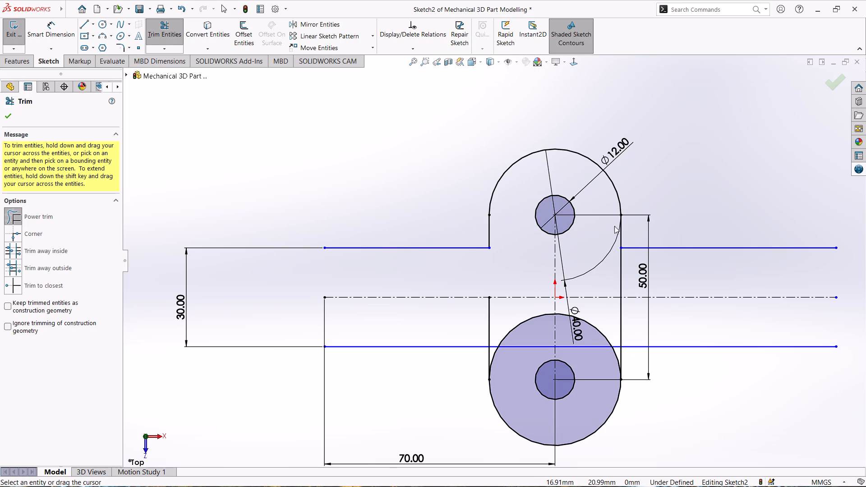
{"action": "left_click_drag", "start_coordinate": [631, 227], "coordinate": [632, 253]}
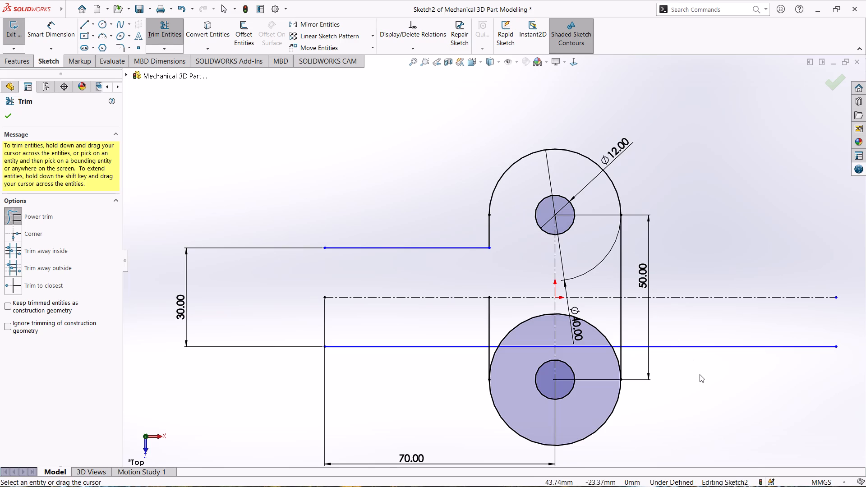
Trim the lower outer circle's inner arc, the lower offset line beyond the left vertical, and that vertical's segment between centerline and offset line.
{"action": "left_click_drag", "start_coordinate": [700, 374], "coordinate": [717, 340]}
{"action": "left_click_drag", "start_coordinate": [602, 359], "coordinate": [593, 341]}
{"action": "left_click_drag", "start_coordinate": [613, 328], "coordinate": [616, 350]}
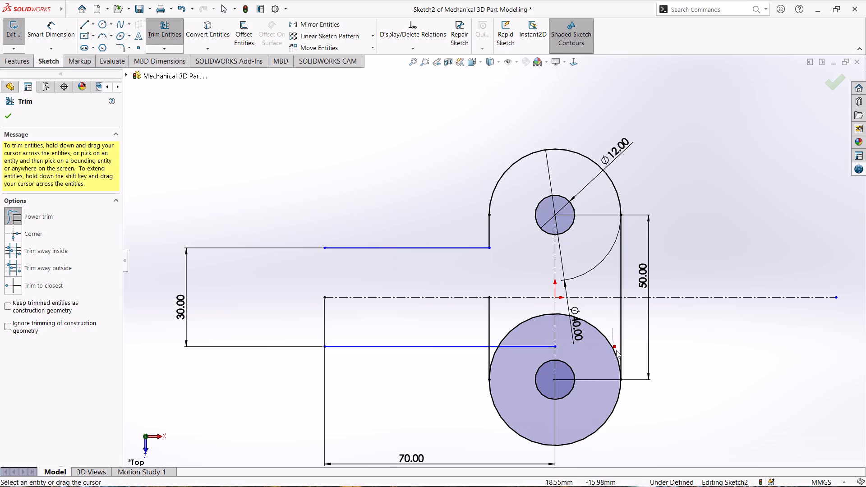
{"action": "left_click_drag", "start_coordinate": [616, 350], "coordinate": [603, 340]}
{"action": "left_click_drag", "start_coordinate": [512, 310], "coordinate": [517, 373]}
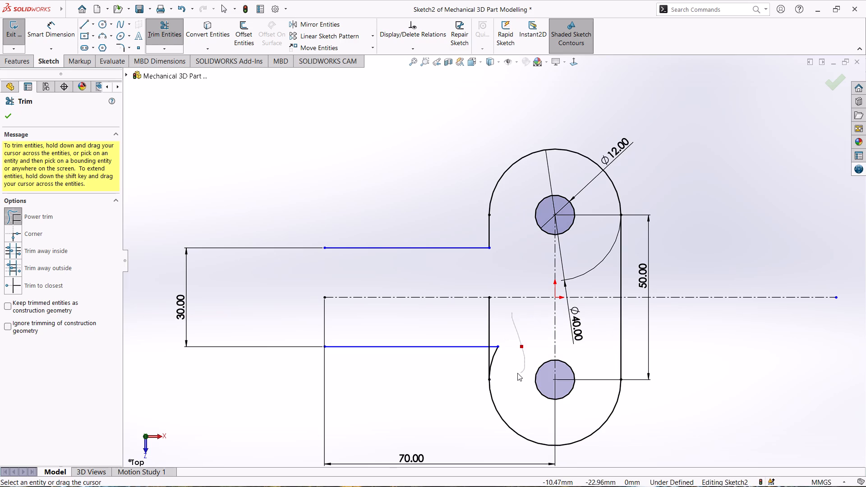
{"action": "left_click_drag", "start_coordinate": [517, 373], "coordinate": [501, 331]}
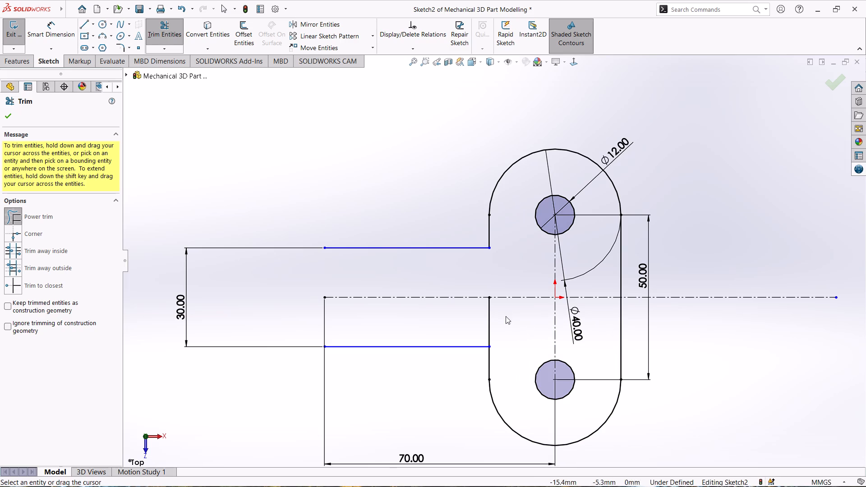
{"action": "left_click_drag", "start_coordinate": [507, 318], "coordinate": [457, 333]}
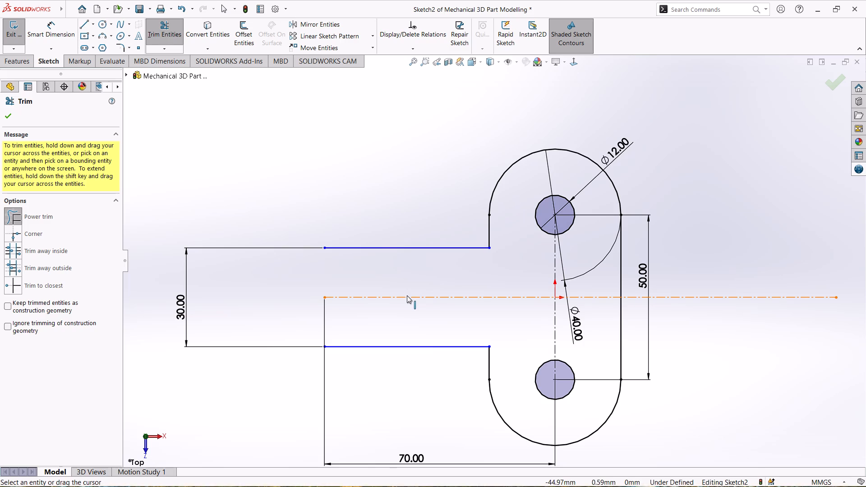
{"action": "key", "text": "Return"}
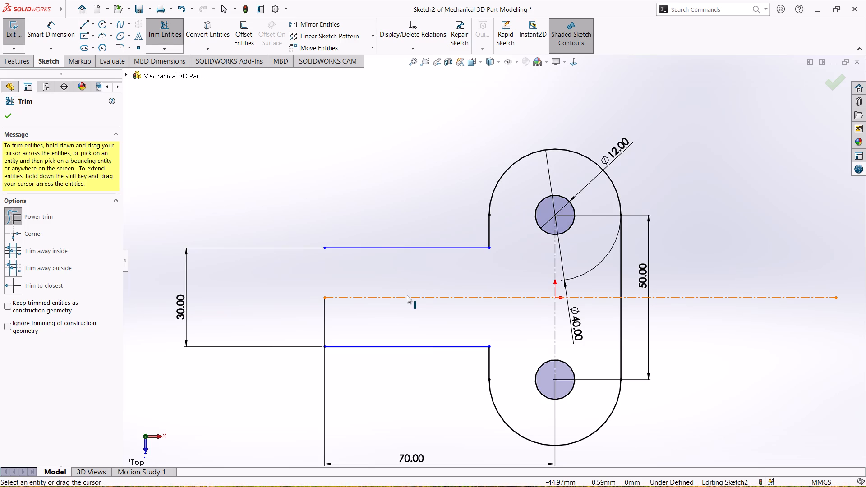
{"action": "key", "text": "Escape"}
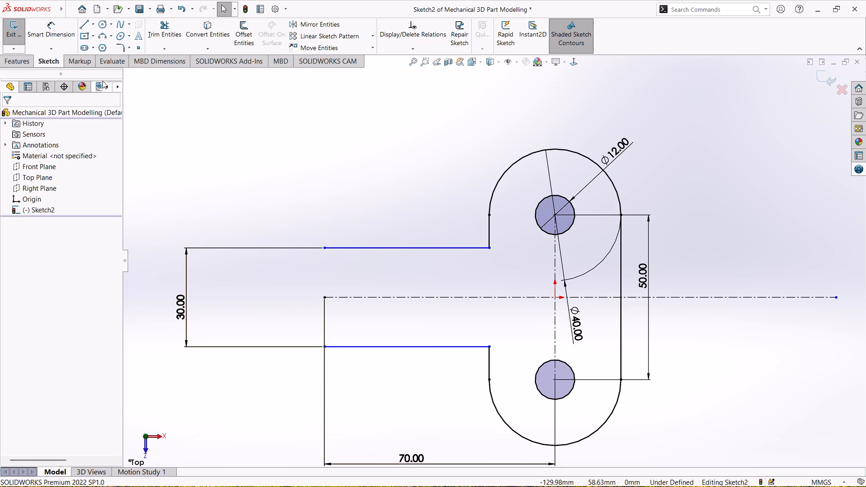
Close the arm's left end with a vertical 30 mm line joining the endpoints of the two offset lines.
{"action": "left_click", "coordinate": [84, 23]}
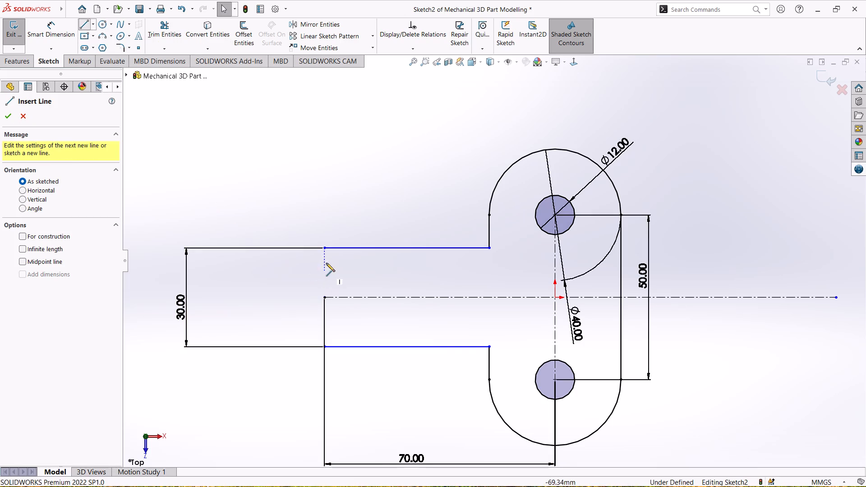
{"action": "left_click", "coordinate": [324, 247]}
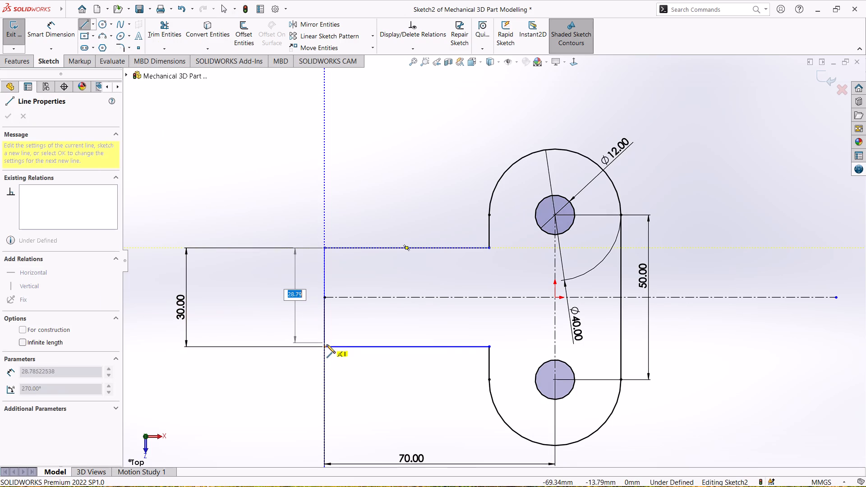
{"action": "left_click", "coordinate": [326, 347]}
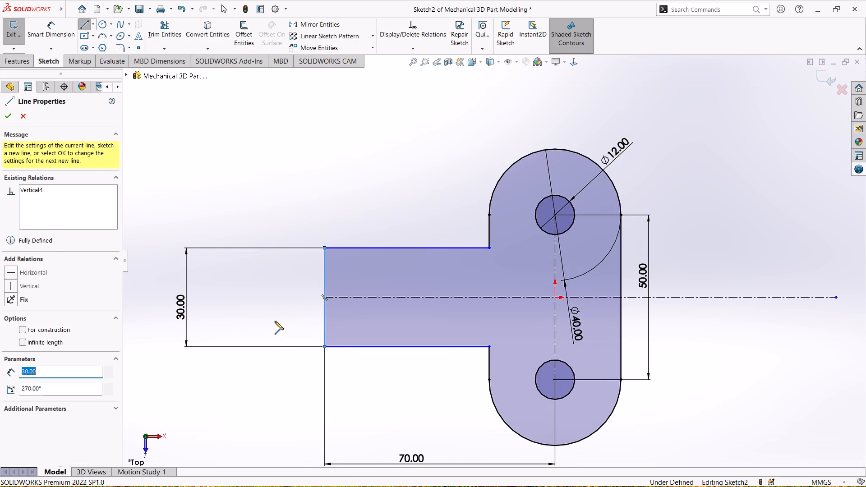
{"action": "key", "text": "Escape"}
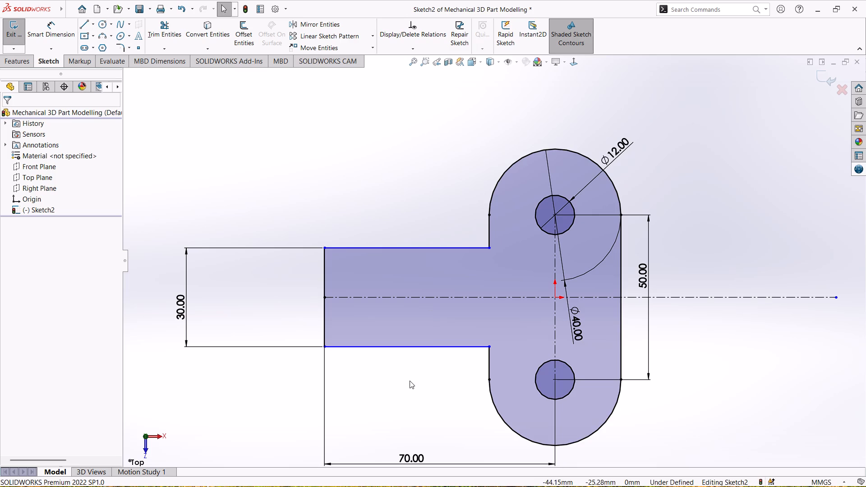
Move the arm's 30 mm width dimension inside the arm profile.
{"action": "left_click_drag", "start_coordinate": [181, 309], "coordinate": [416, 280]}
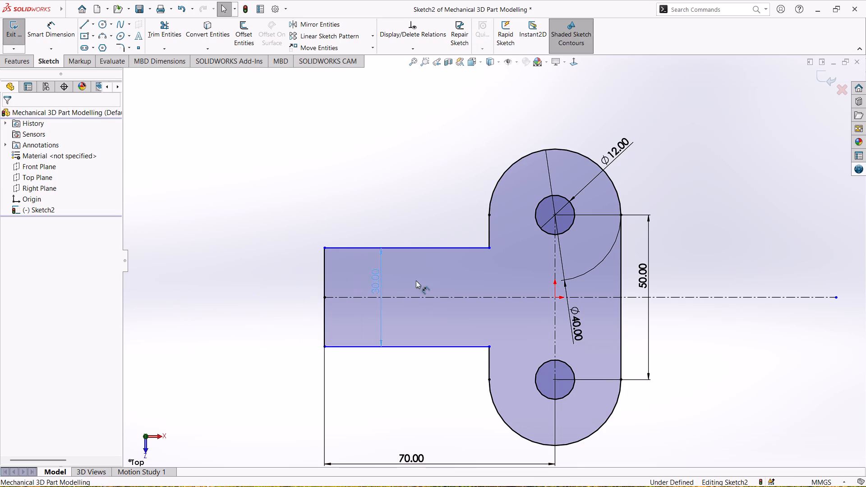
Move the arm's 30 mm width dimension close to the junction with the rounded head.
{"action": "left_click_drag", "start_coordinate": [416, 280], "coordinate": [465, 285]}
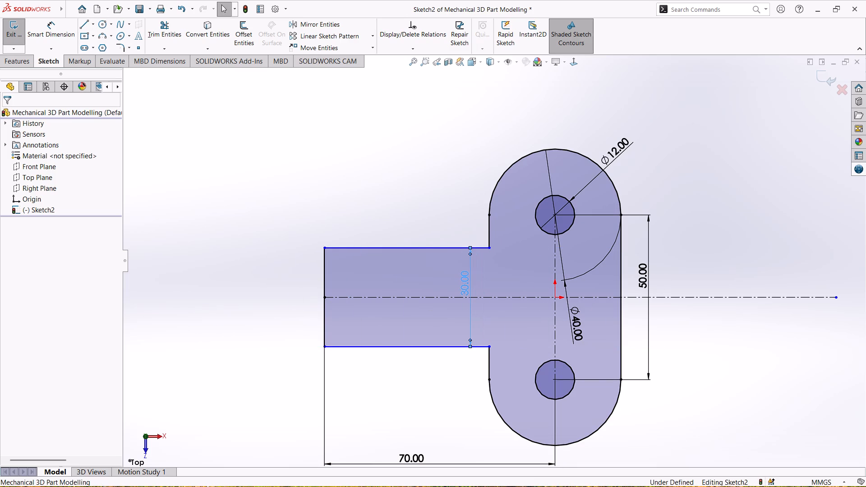
{"action": "key", "text": "Escape"}
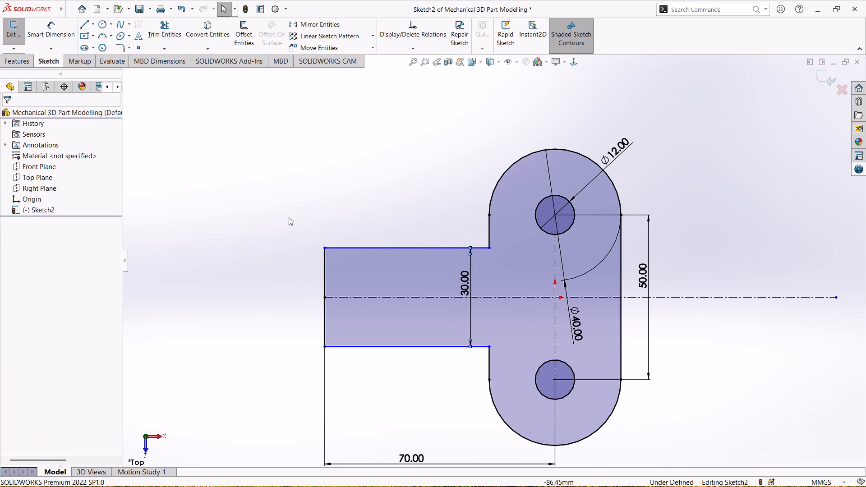
Add a parallel relation between the arm's upper and lower edges.
{"action": "left_click", "coordinate": [387, 248], "text": "ctrl"}
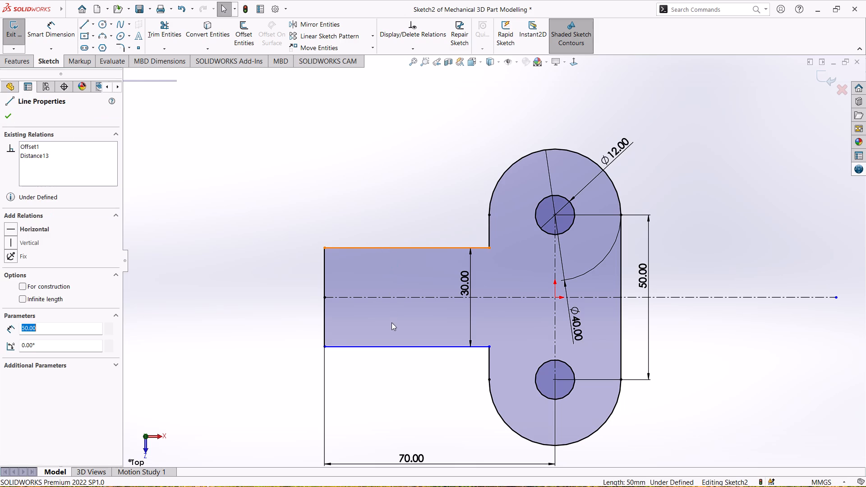
{"action": "left_click", "coordinate": [395, 346], "text": "ctrl"}
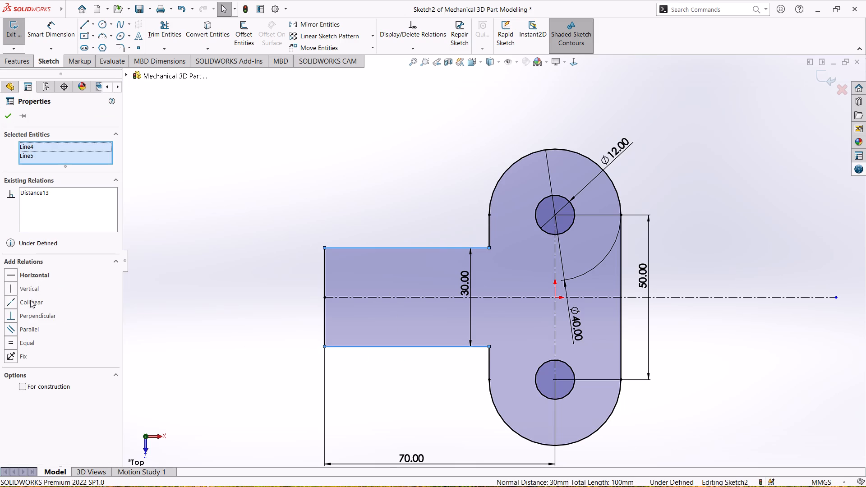
{"action": "left_click", "coordinate": [27, 328]}
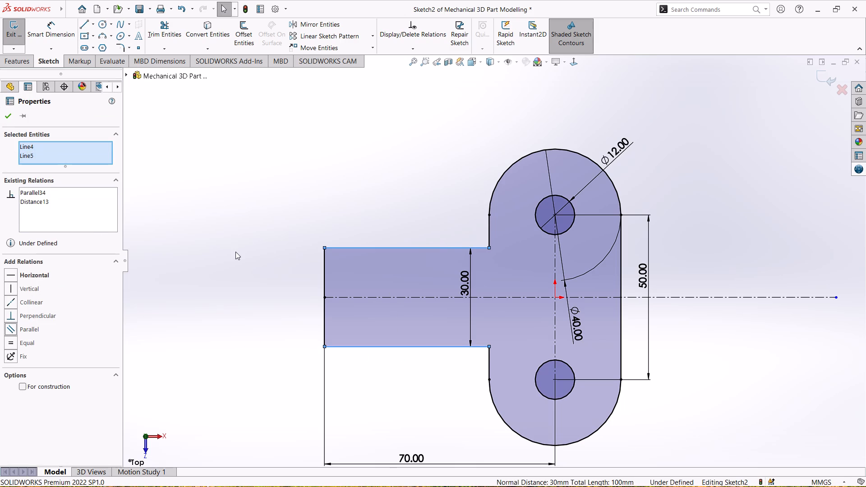
{"action": "left_click", "coordinate": [7, 117]}
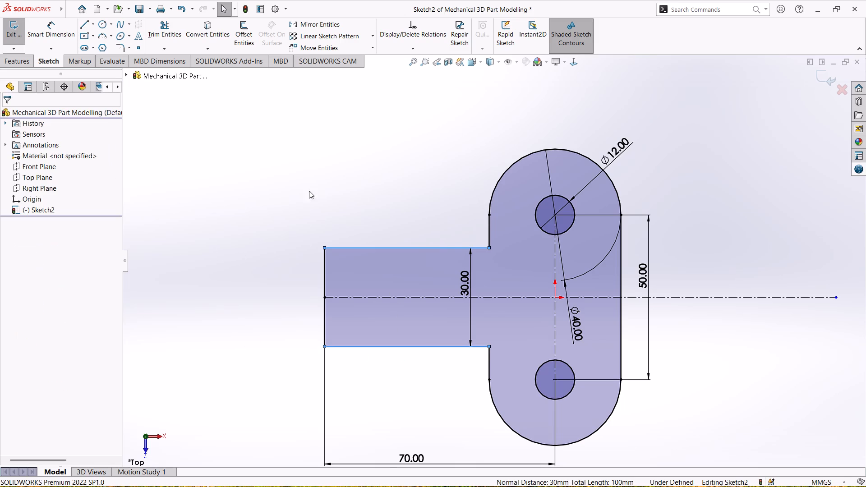
Add a horizontal relation to the arm's upper edge.
{"action": "left_click", "coordinate": [405, 247], "text": "ctrl"}
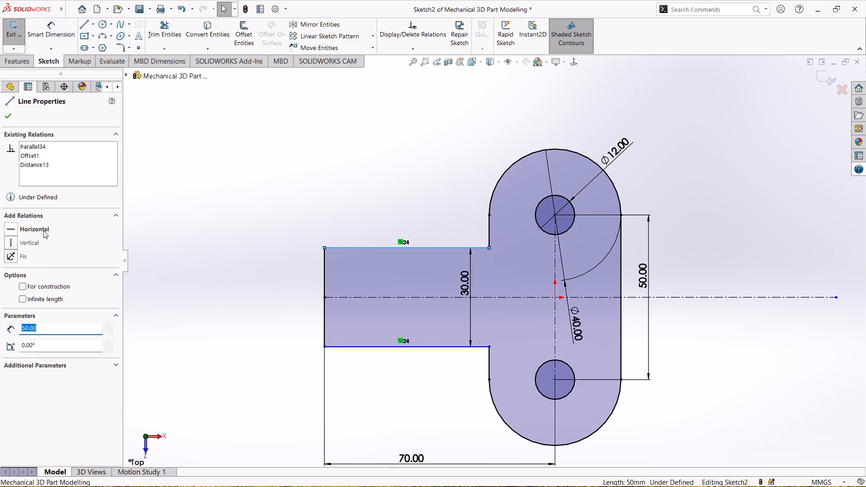
{"action": "left_click", "coordinate": [43, 230]}
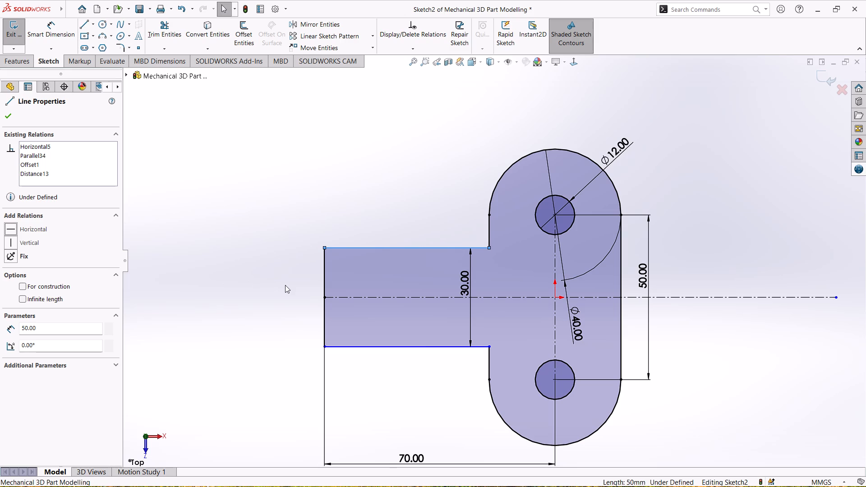
{"action": "left_click", "coordinate": [5, 115]}
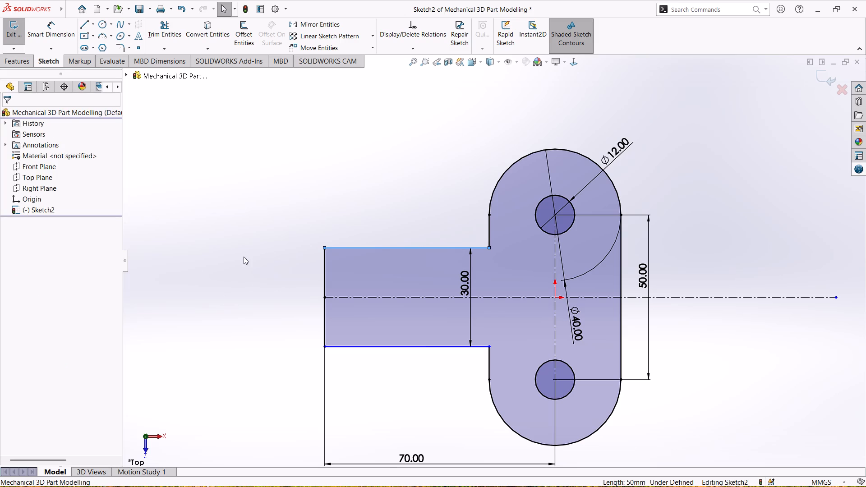
{"action": "key", "text": "Escape"}
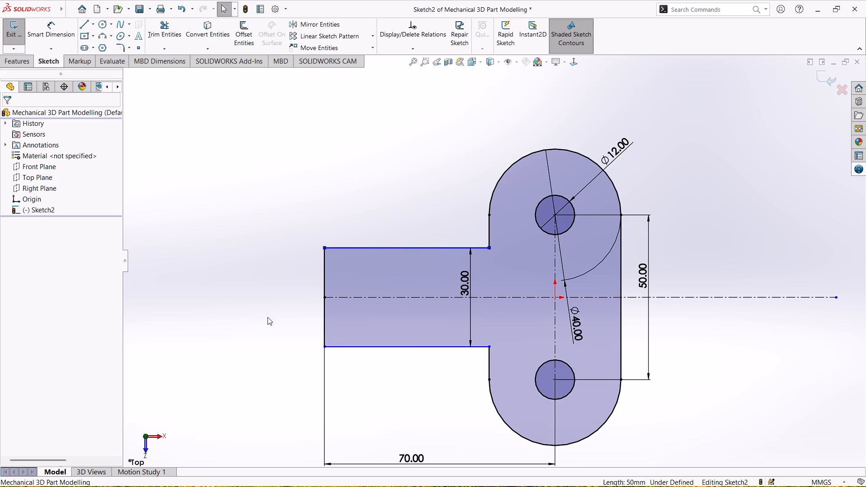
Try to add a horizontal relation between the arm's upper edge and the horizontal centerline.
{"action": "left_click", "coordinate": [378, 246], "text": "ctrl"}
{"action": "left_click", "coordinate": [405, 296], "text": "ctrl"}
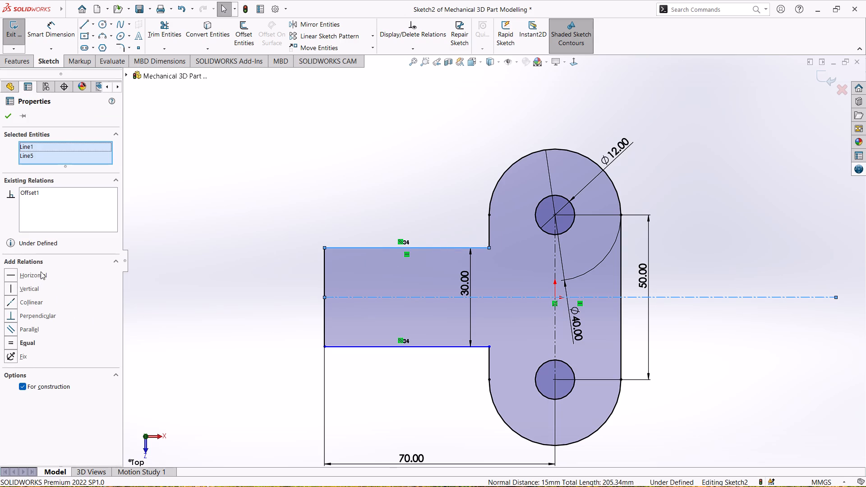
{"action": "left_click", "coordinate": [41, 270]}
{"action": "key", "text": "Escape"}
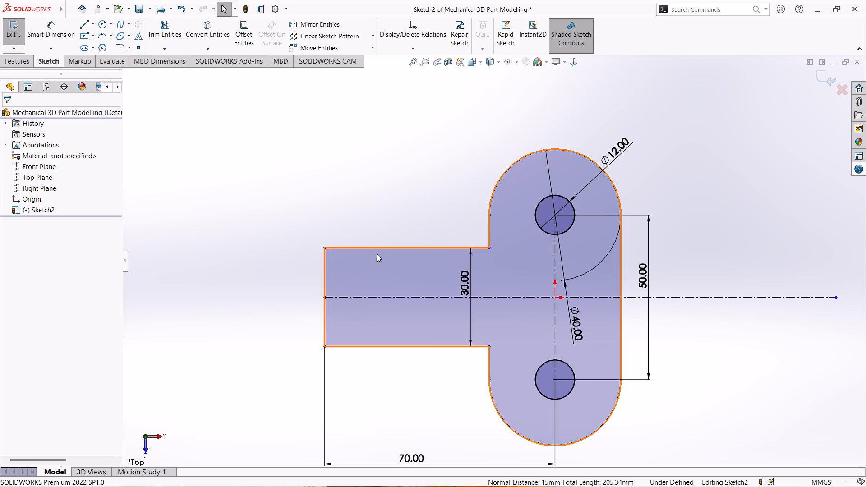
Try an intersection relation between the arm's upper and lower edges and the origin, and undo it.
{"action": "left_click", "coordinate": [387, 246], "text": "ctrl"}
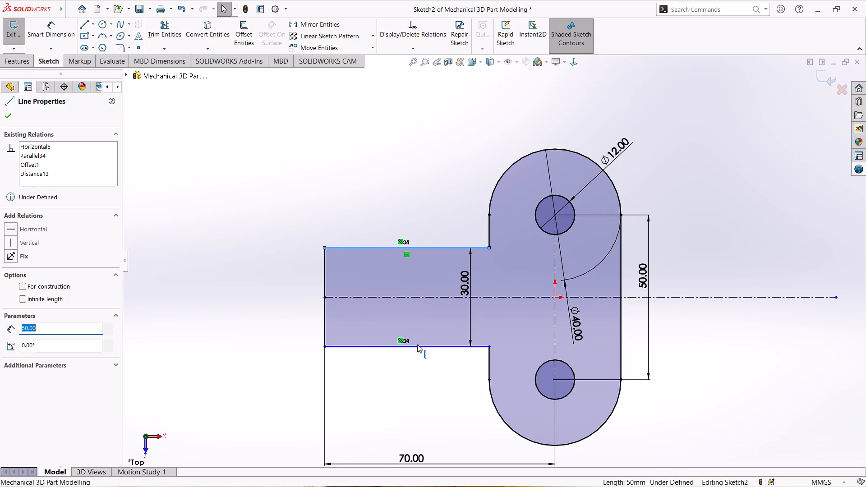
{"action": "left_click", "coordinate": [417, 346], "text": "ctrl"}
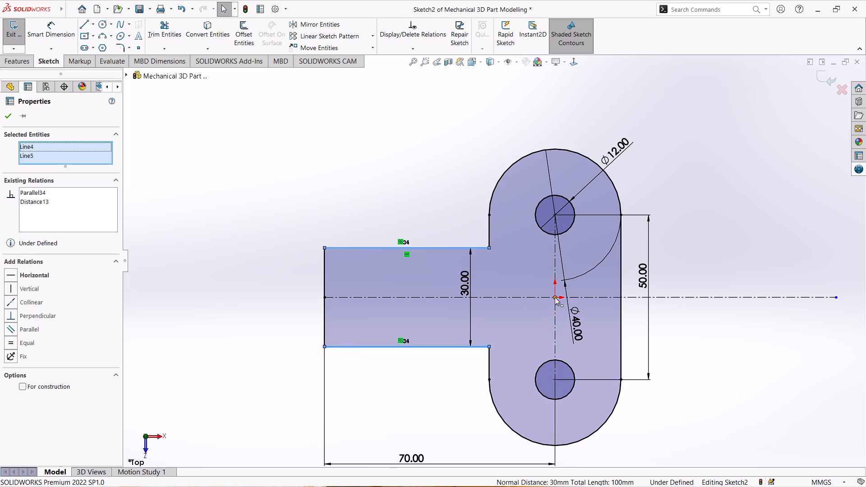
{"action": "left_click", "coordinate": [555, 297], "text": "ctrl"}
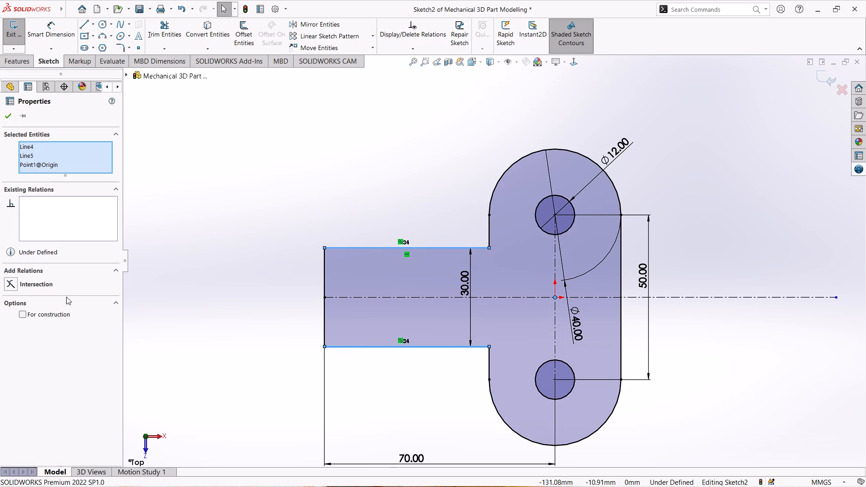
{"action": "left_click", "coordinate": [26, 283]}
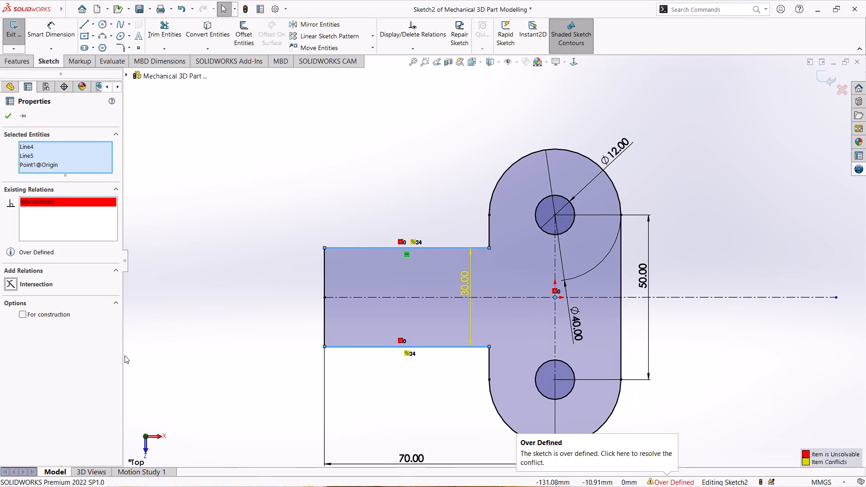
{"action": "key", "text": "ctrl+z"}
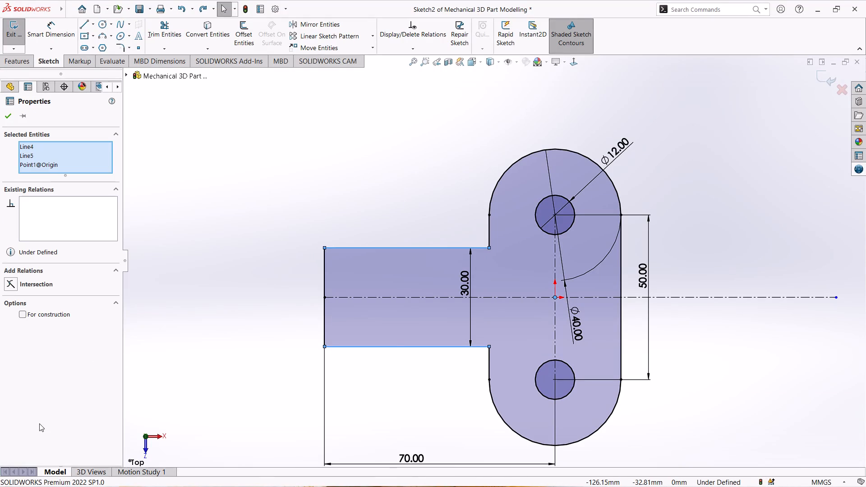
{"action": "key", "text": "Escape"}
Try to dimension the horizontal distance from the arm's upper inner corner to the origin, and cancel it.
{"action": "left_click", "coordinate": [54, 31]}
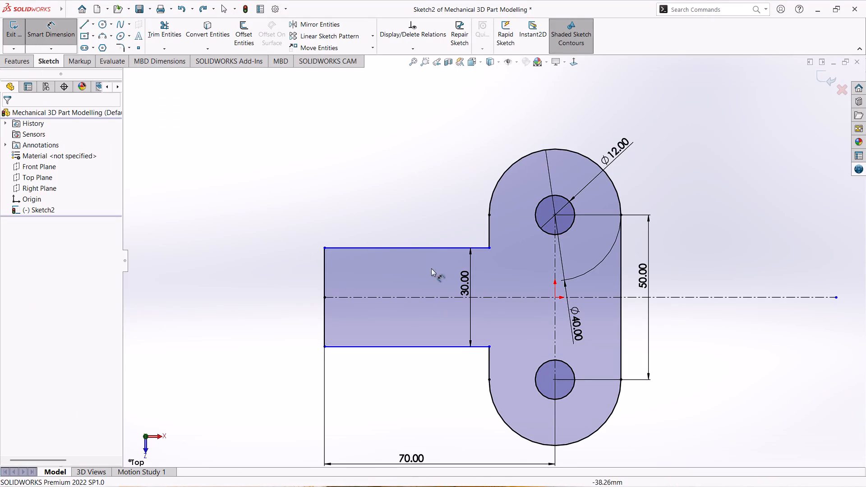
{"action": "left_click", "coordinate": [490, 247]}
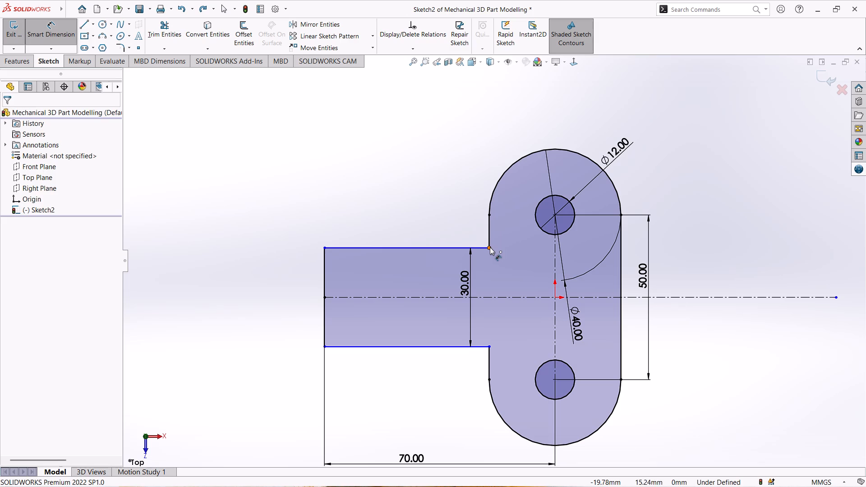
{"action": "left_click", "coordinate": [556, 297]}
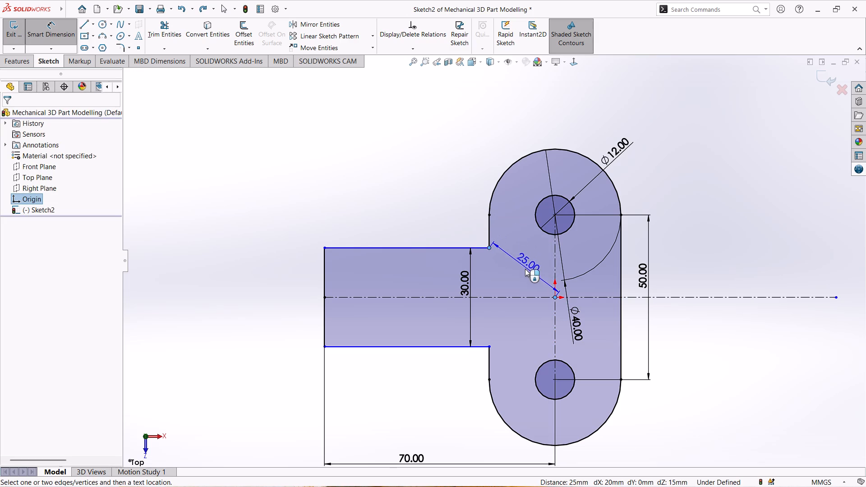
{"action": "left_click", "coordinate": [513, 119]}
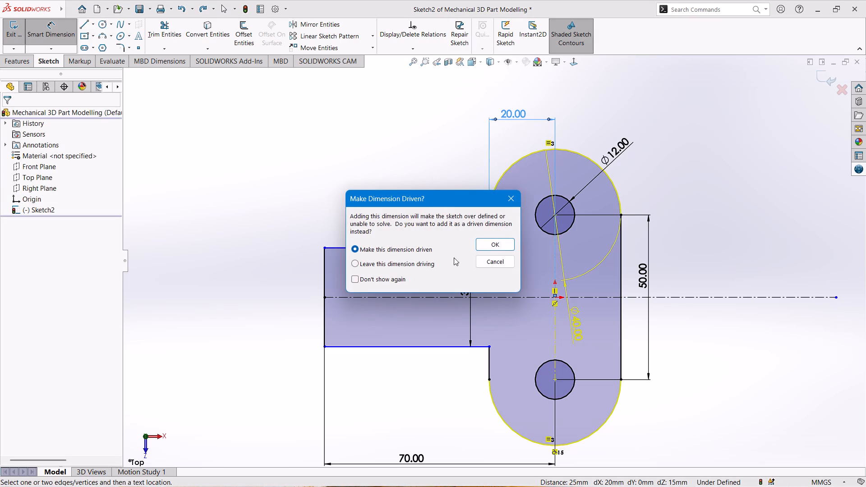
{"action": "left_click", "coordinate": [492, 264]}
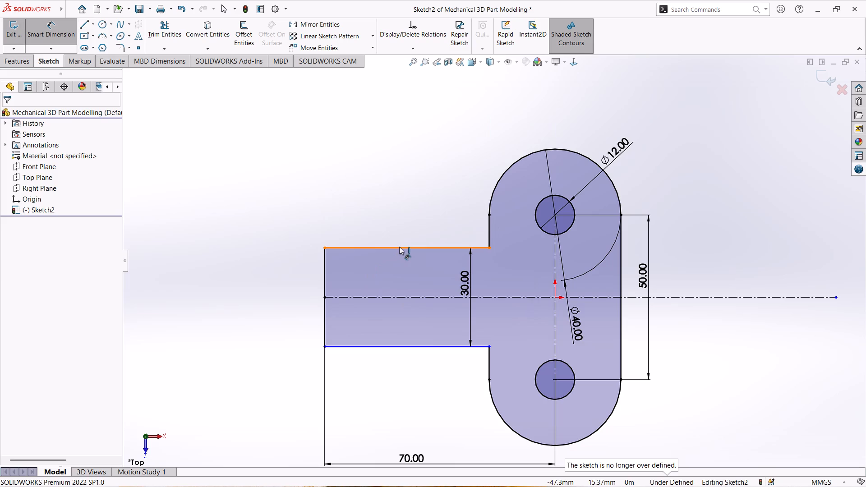
Dimension the arm's upper edge 15 mm from the horizontal centerline and exit the sketch.
{"action": "left_click", "coordinate": [399, 247]}
{"action": "left_click", "coordinate": [419, 296]}
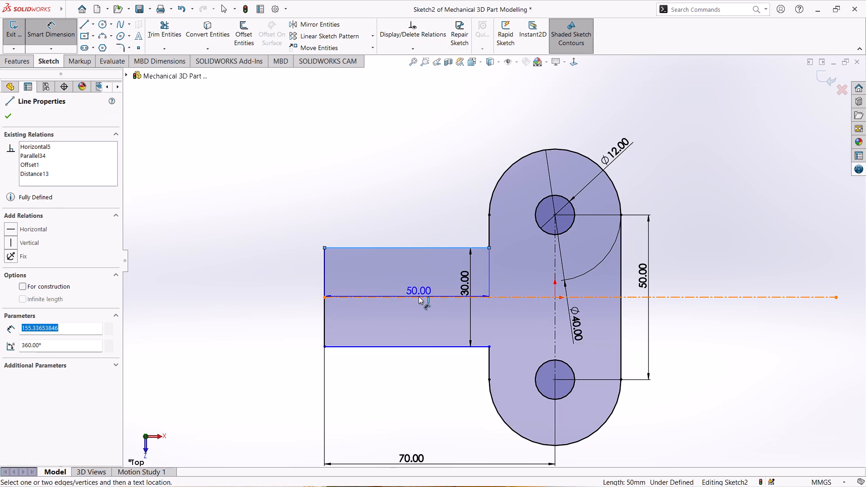
{"action": "left_click", "coordinate": [412, 270]}
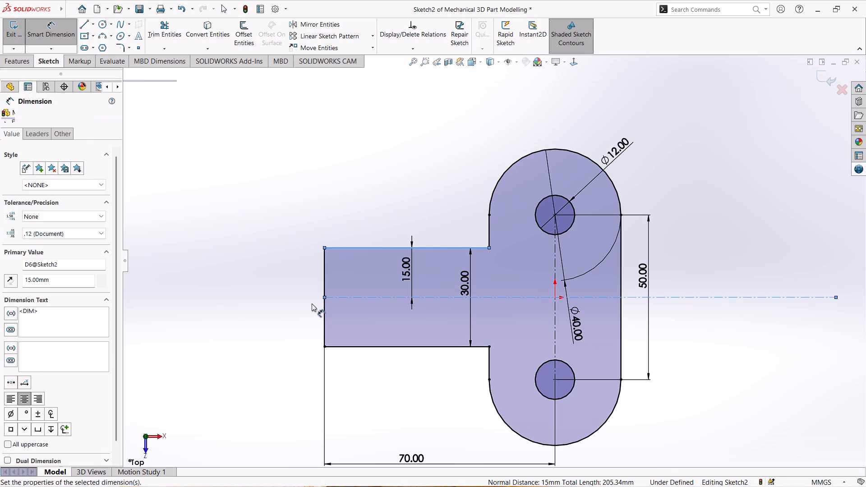
{"action": "left_click", "coordinate": [375, 256]}
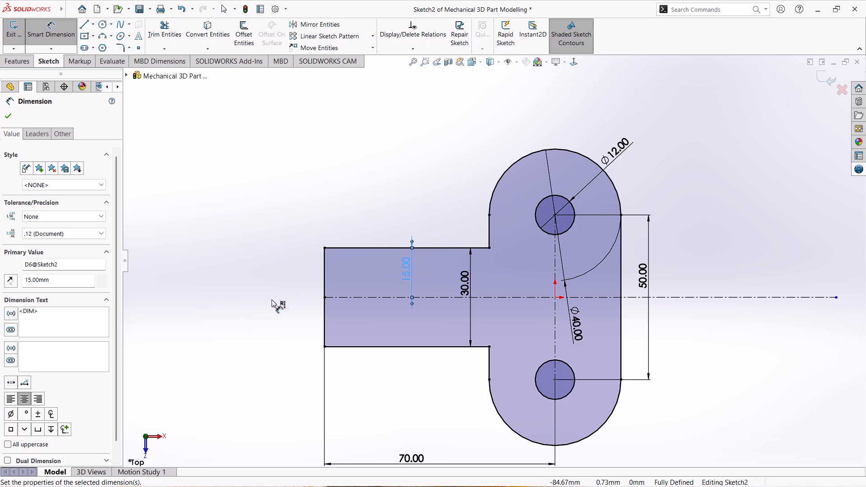
{"action": "left_click", "coordinate": [5, 33]}
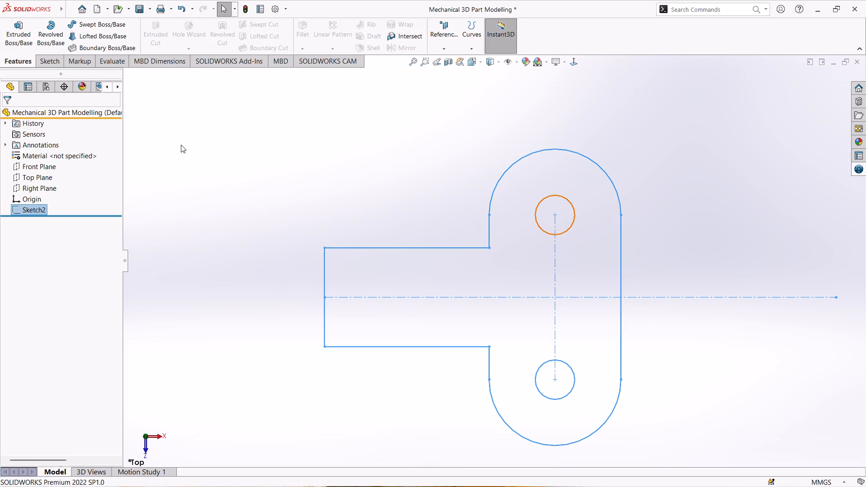
Extrude the T-shaped profile as a boss with a Mid Plane end condition and a depth of 12 mm.
{"action": "left_click", "coordinate": [22, 44]}
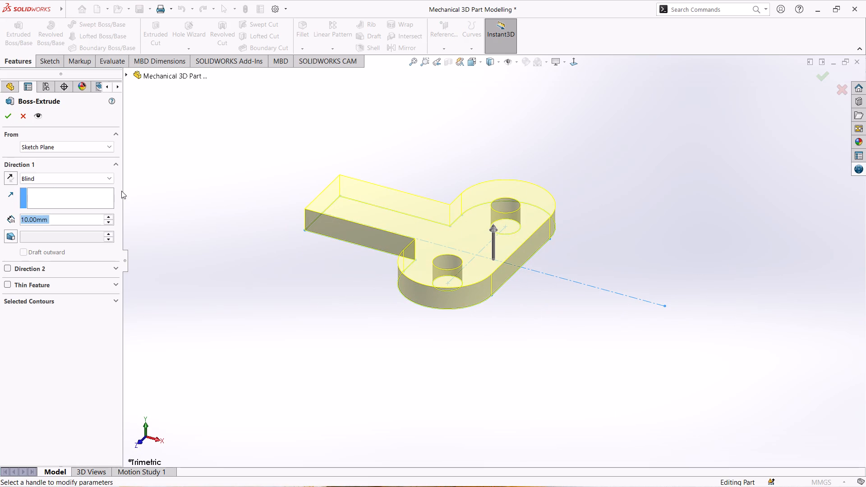
{"action": "left_click", "coordinate": [46, 179]}
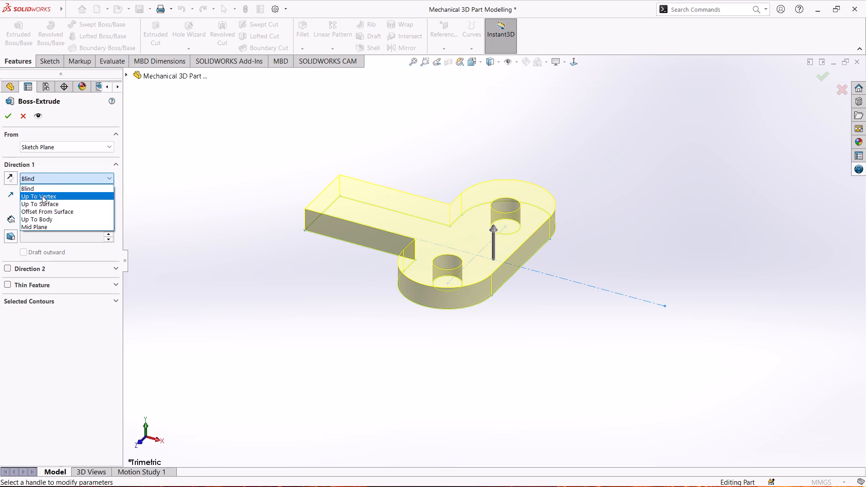
{"action": "left_click", "coordinate": [38, 225]}
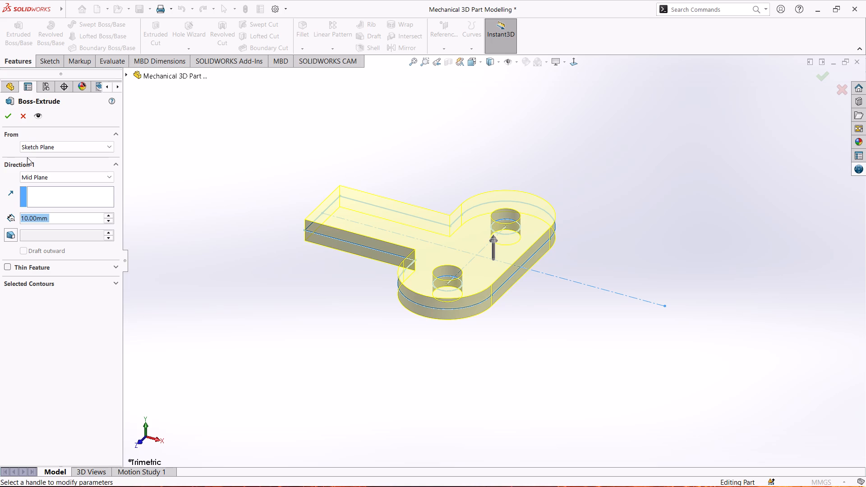
{"action": "type", "text": "12"}
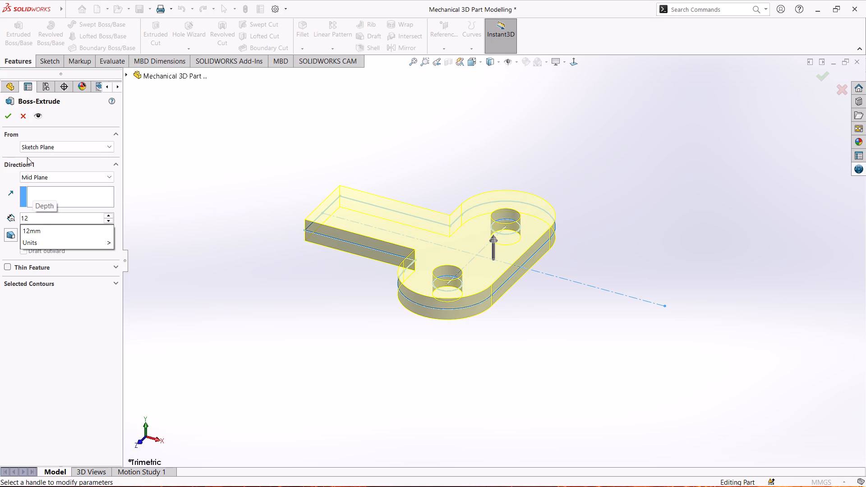
{"action": "key", "text": "Return"}
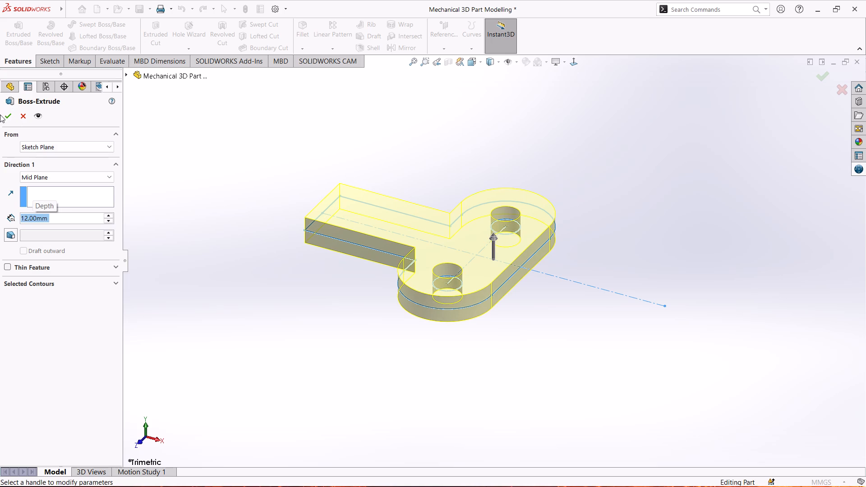
{"action": "left_click", "coordinate": [3, 115]}
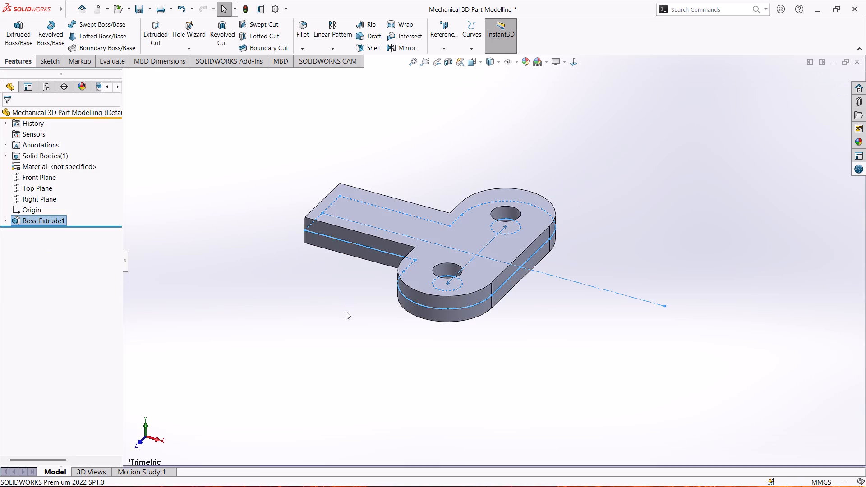
{"action": "left_click", "coordinate": [327, 315]}
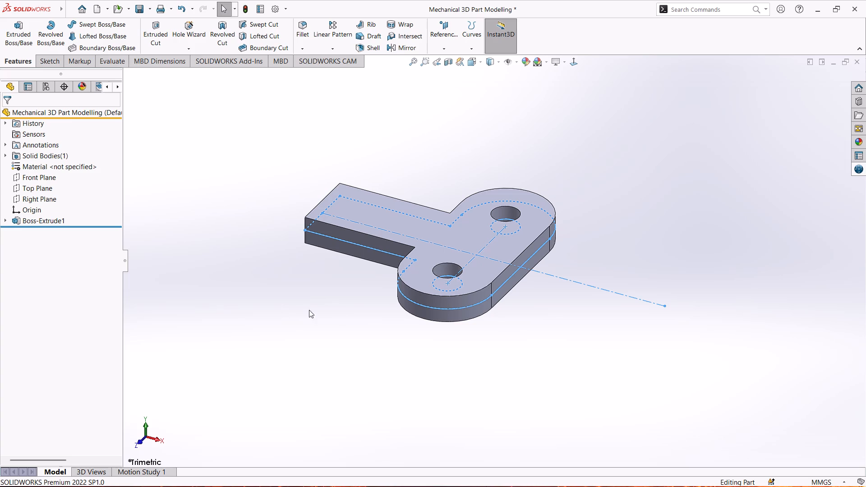
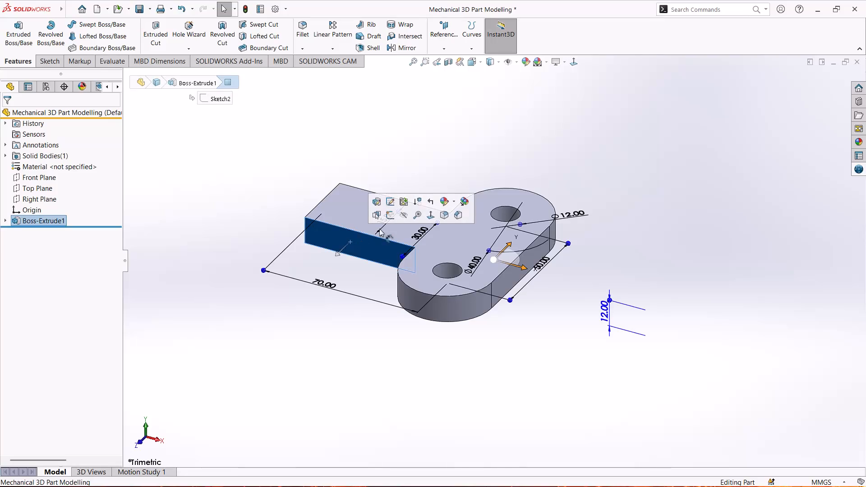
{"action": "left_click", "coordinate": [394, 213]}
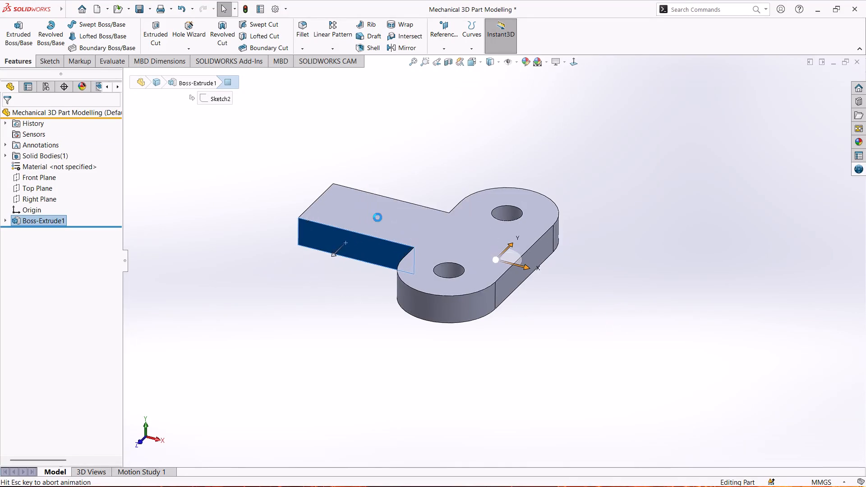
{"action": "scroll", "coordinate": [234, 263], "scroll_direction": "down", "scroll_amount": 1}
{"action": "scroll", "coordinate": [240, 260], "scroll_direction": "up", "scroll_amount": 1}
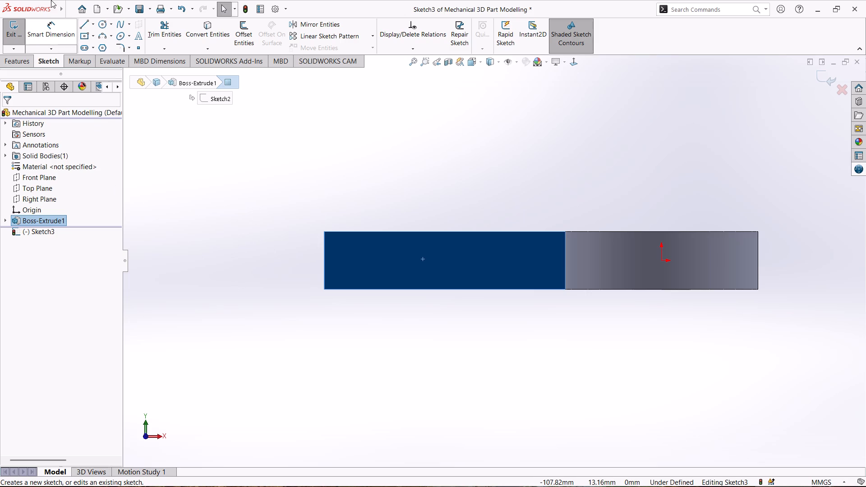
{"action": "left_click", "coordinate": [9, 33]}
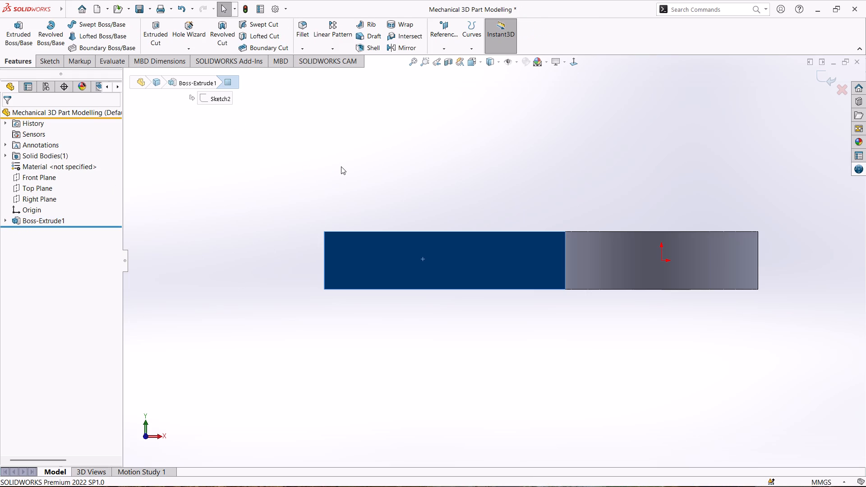
Start a sketch on the Front Plane and draw a 25 mm horizontal line outward from the lower corner of the arm's free end.
{"action": "middle_click_drag", "start_coordinate": [341, 166], "coordinate": [339, 231]}
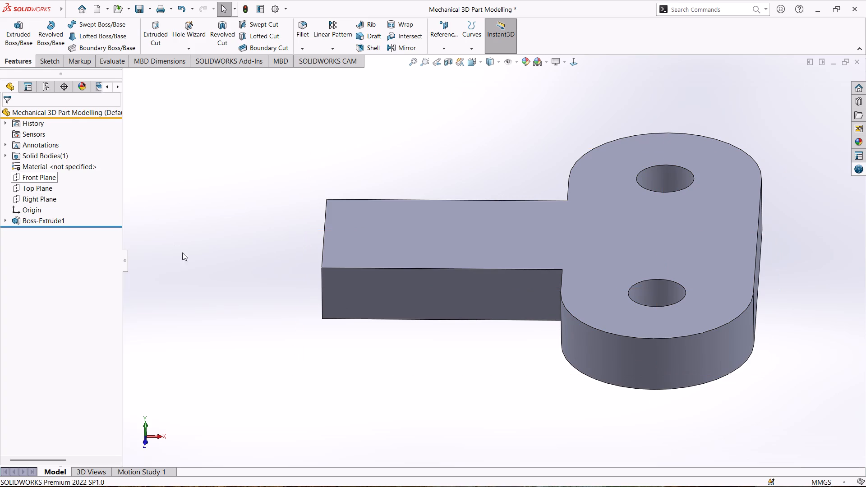
{"action": "middle_click_drag", "start_coordinate": [210, 263], "coordinate": [223, 236]}
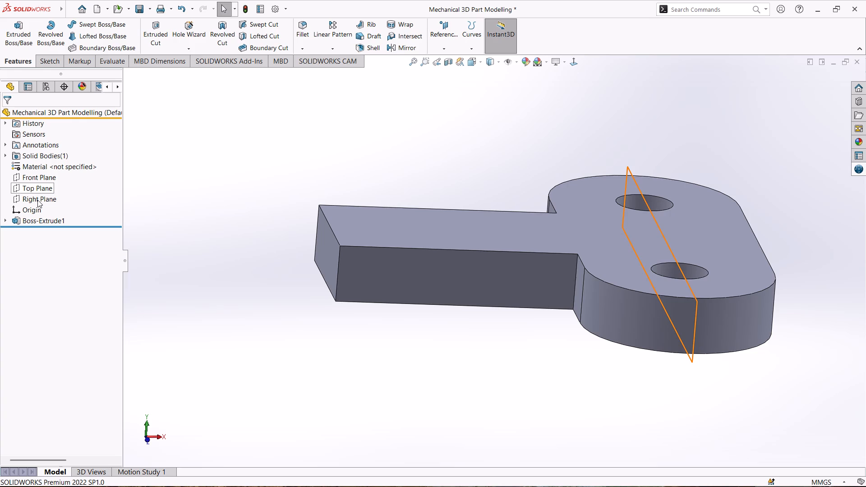
{"action": "left_click", "coordinate": [38, 180]}
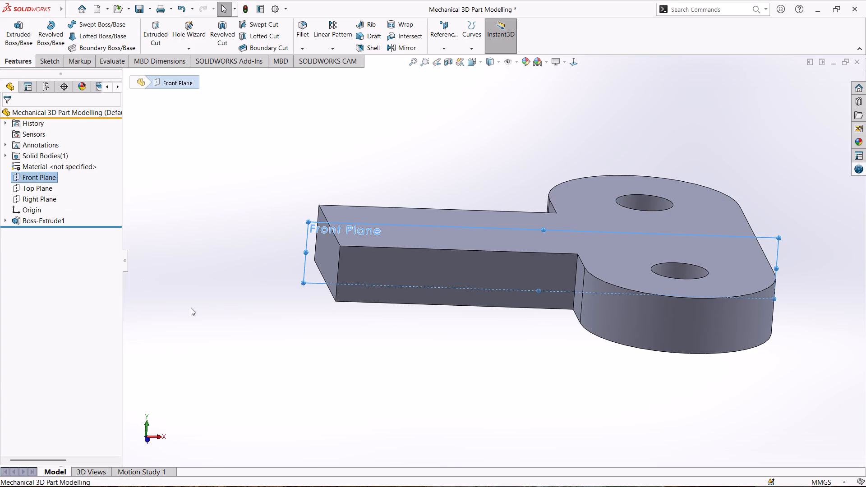
{"action": "middle_click_drag", "start_coordinate": [321, 322], "coordinate": [313, 326]}
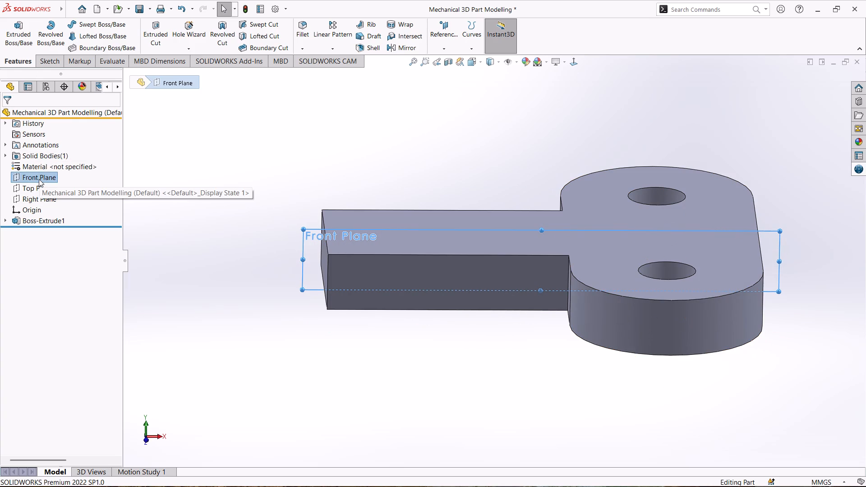
{"action": "right_click", "coordinate": [39, 179]}
{"action": "left_click", "coordinate": [51, 166]}
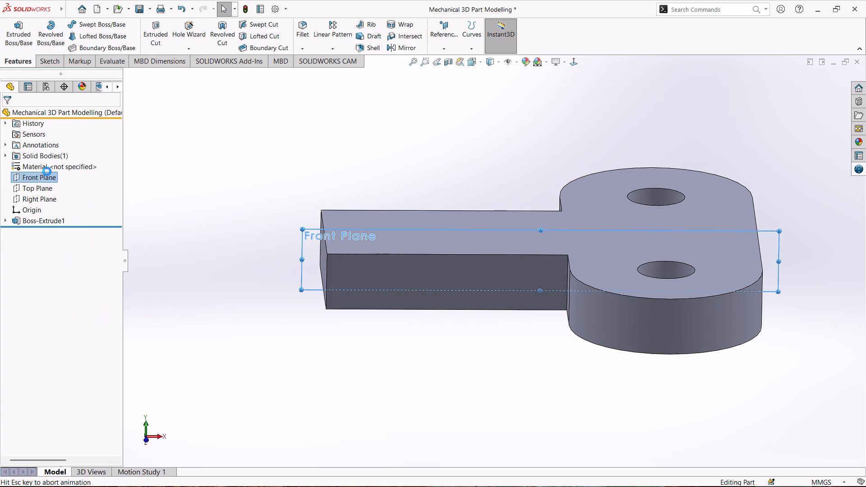
{"action": "scroll", "coordinate": [221, 233], "scroll_direction": "down", "scroll_amount": 1}
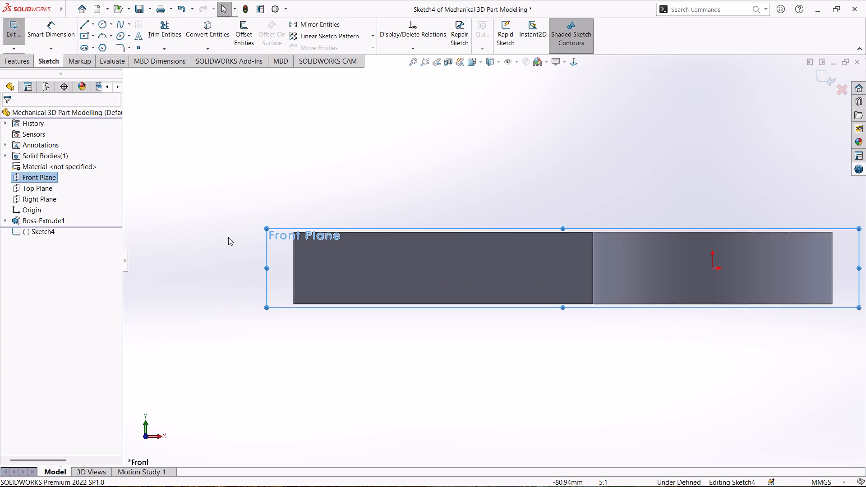
{"action": "scroll", "coordinate": [228, 237], "scroll_direction": "up", "scroll_amount": 1}
{"action": "scroll", "coordinate": [232, 238], "scroll_direction": "down", "scroll_amount": 1}
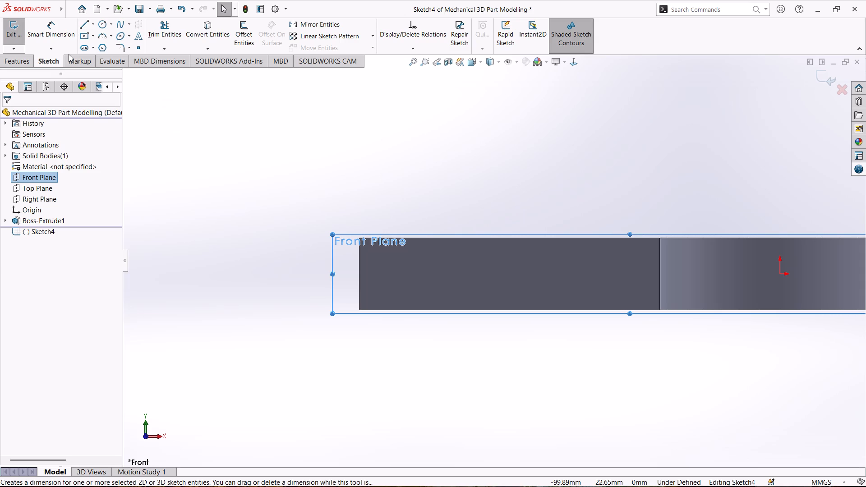
{"action": "left_click", "coordinate": [82, 25]}
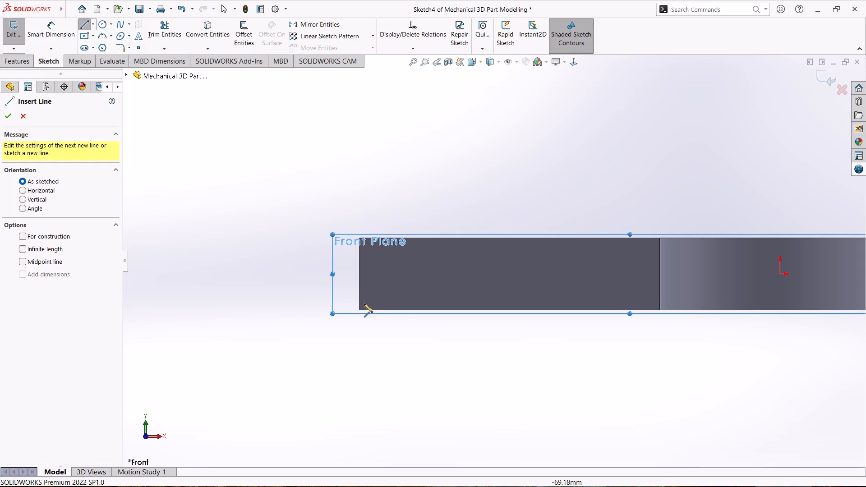
{"action": "left_click", "coordinate": [359, 310]}
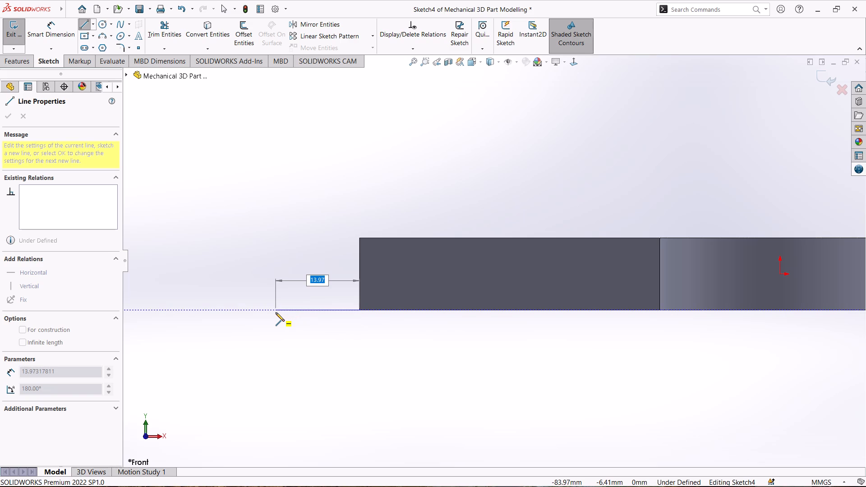
{"action": "type", "text": "25"}
{"action": "key", "text": "Return"}
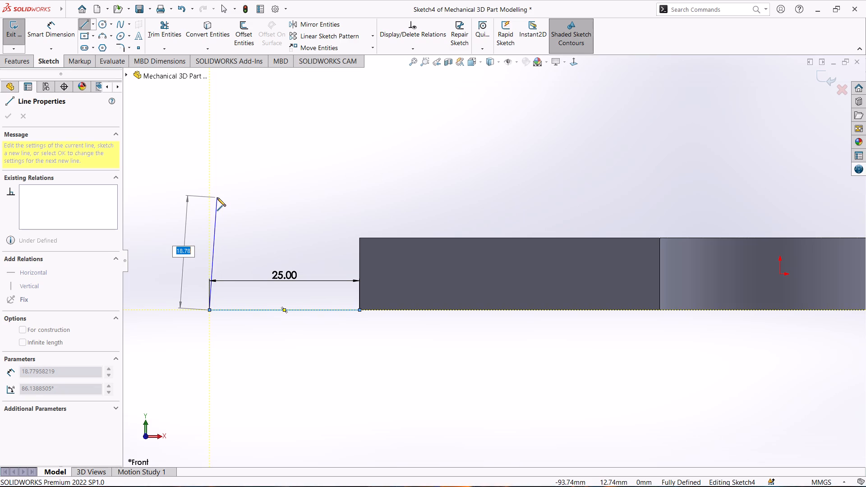
Draw a 60 mm vertical line upward from the outer end of the 25 mm line and end the line chain.
{"action": "scroll", "coordinate": [217, 198], "scroll_direction": "down", "scroll_amount": 1}
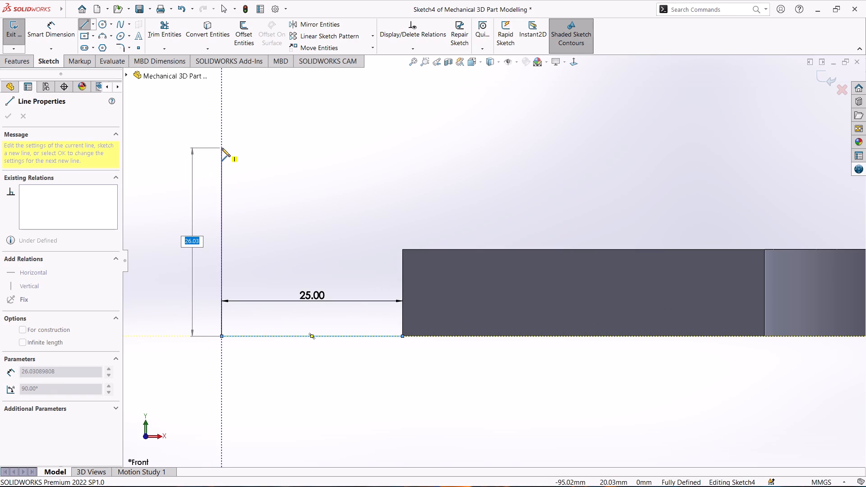
{"action": "type", "text": "60"}
{"action": "key", "text": "Return"}
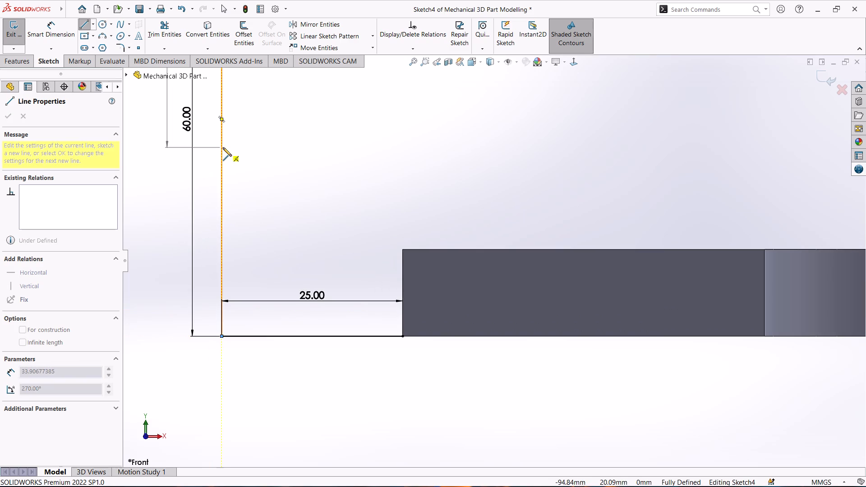
{"action": "scroll", "coordinate": [223, 147], "scroll_direction": "up", "scroll_amount": 3}
{"action": "scroll", "coordinate": [234, 147], "scroll_direction": "down", "scroll_amount": 2}
{"action": "scroll", "coordinate": [398, 134], "scroll_direction": "down", "scroll_amount": 2}
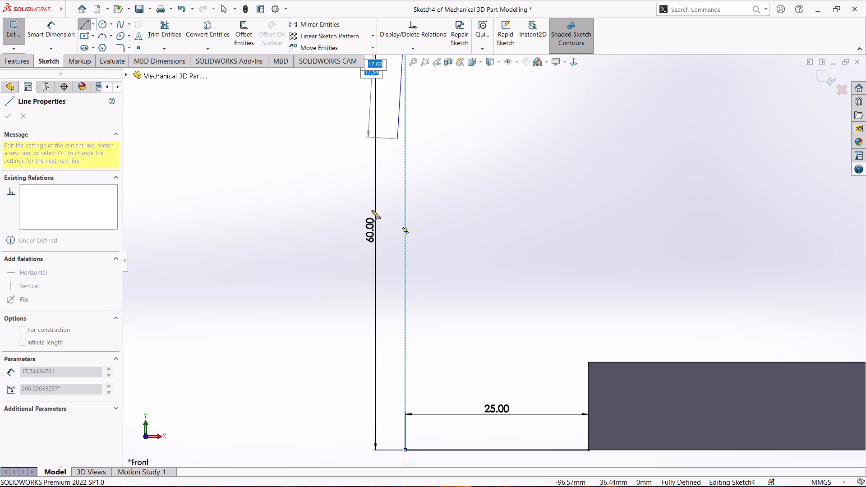
{"action": "key", "text": "Escape"}
Sketch a 30 mm diameter circle centred on the upper endpoint of the 60 mm vertical line.
{"action": "scroll", "coordinate": [405, 201], "scroll_direction": "down", "scroll_amount": 3}
{"action": "scroll", "coordinate": [418, 212], "scroll_direction": "up", "scroll_amount": 2}
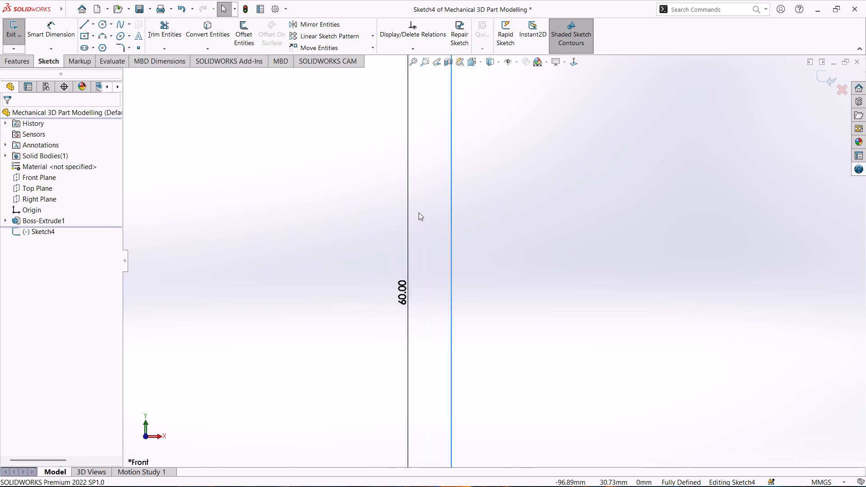
{"action": "scroll", "coordinate": [419, 212], "scroll_direction": "up", "scroll_amount": 4}
{"action": "middle_click_drag", "start_coordinate": [536, 224], "coordinate": [541, 260]}
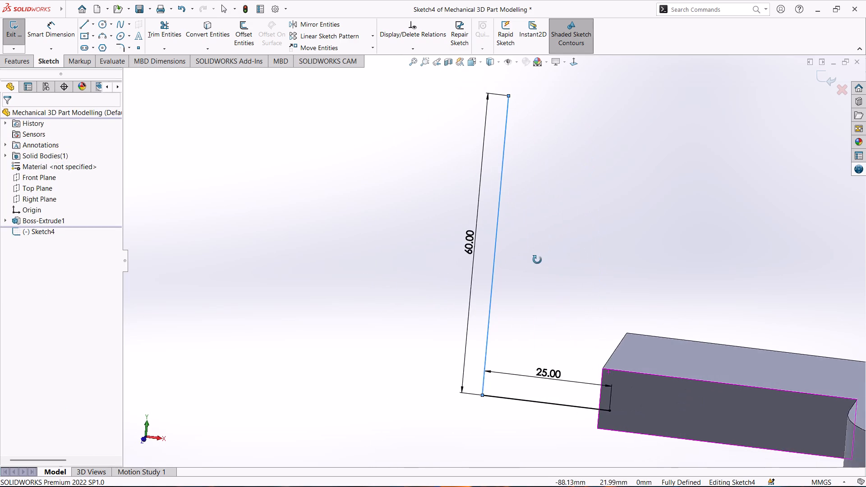
{"action": "middle_click_drag", "start_coordinate": [541, 260], "coordinate": [557, 256]}
{"action": "left_click", "coordinate": [574, 64]}
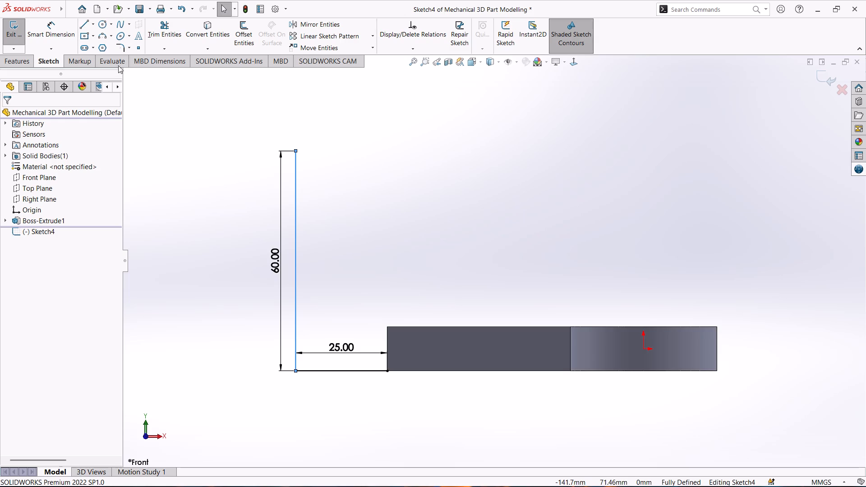
{"action": "left_click", "coordinate": [101, 27]}
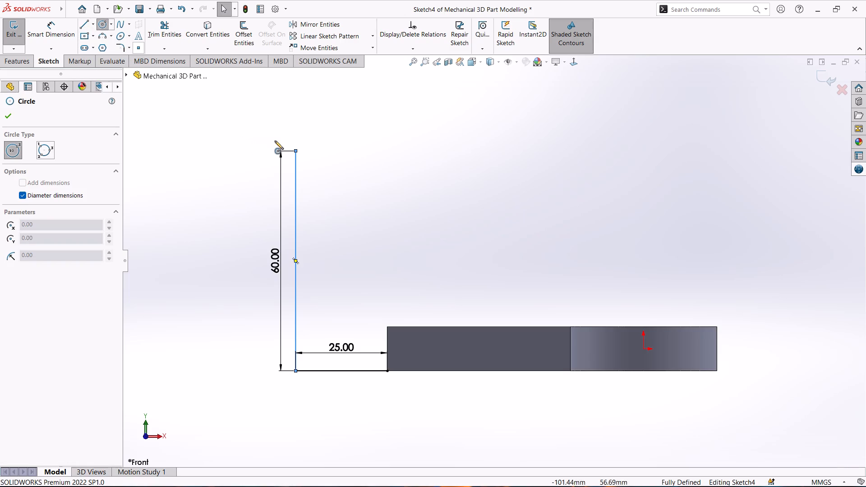
{"action": "left_click", "coordinate": [296, 152]}
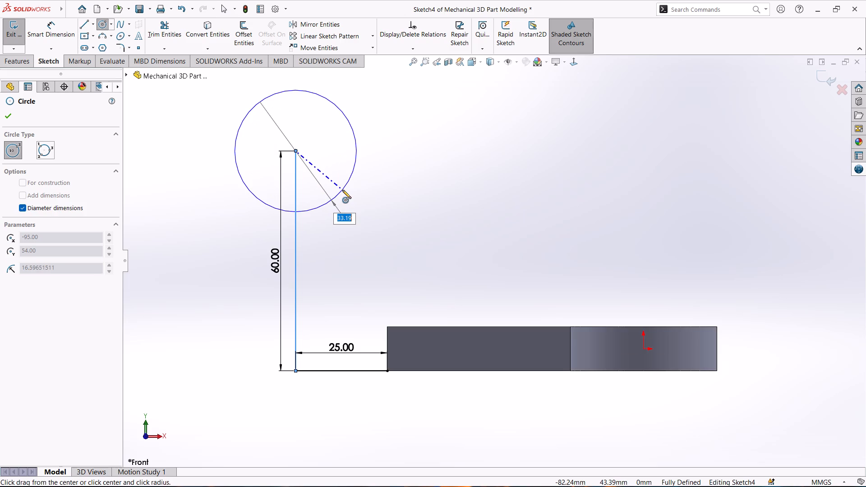
{"action": "key", "text": "0"}
{"action": "key", "text": "BackSpace"}
{"action": "type", "text": "30"}
{"action": "key", "text": "Return"}
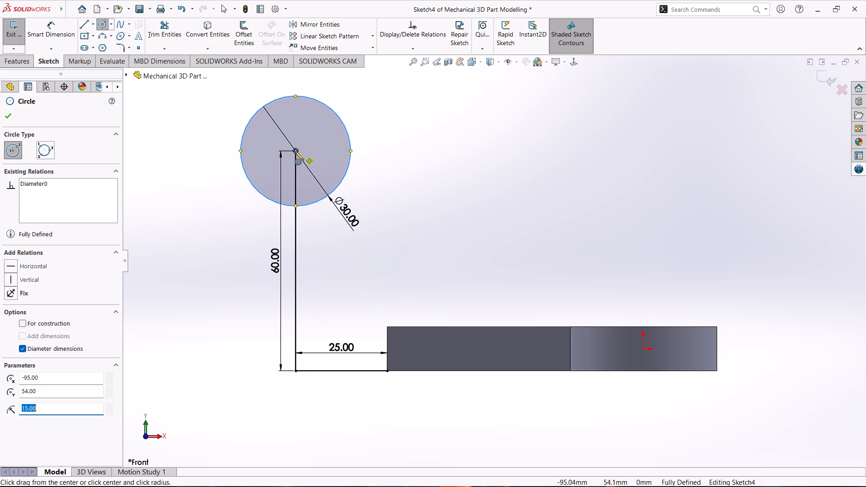
Sketch a concentric 50 mm diameter circle around the 30 mm circle.
{"action": "left_click", "coordinate": [295, 152]}
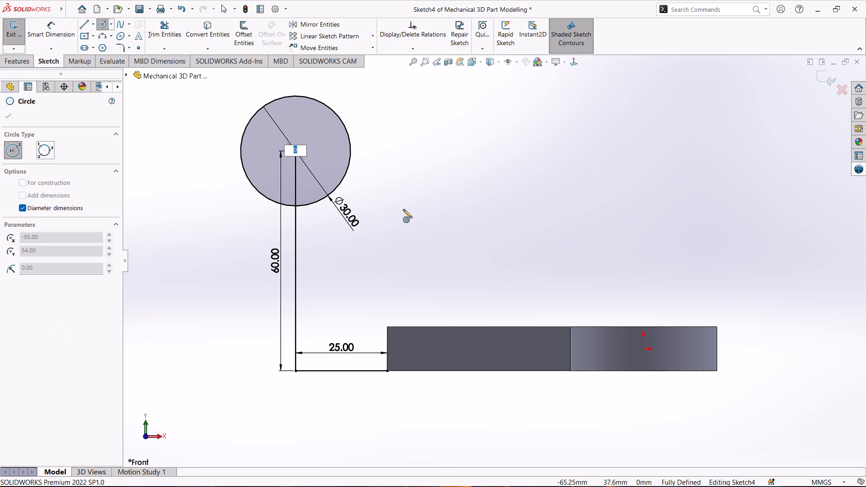
{"action": "type", "text": "50"}
{"action": "key", "text": "Return"}
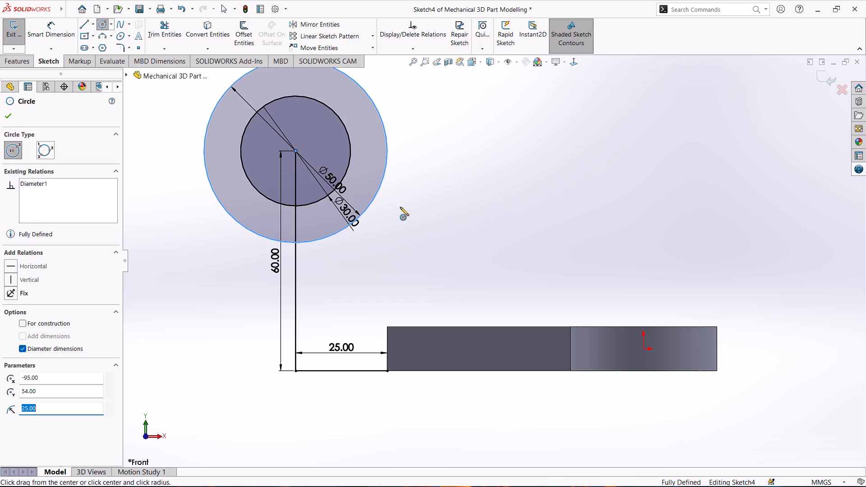
{"action": "key", "text": "Escape"}
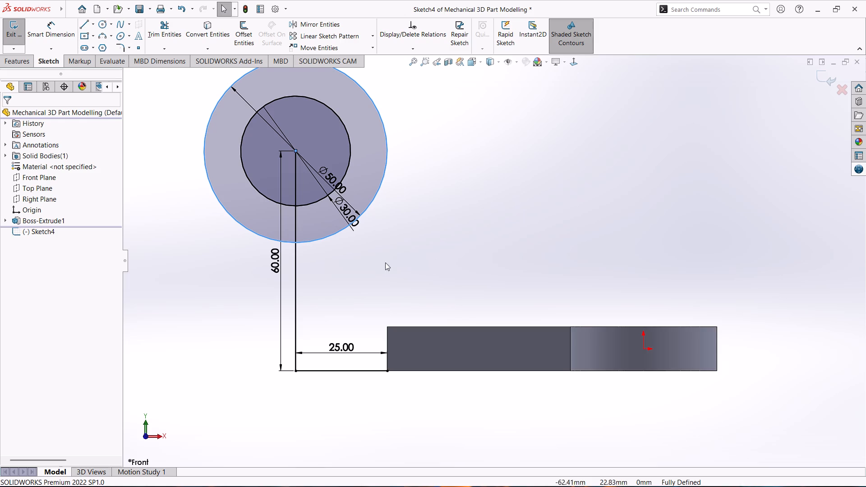
Draw a vertical line about 70 mm long from the upper corner of the arm's free end, running up along the 50 mm circle's edge.
{"action": "left_click", "coordinate": [85, 25]}
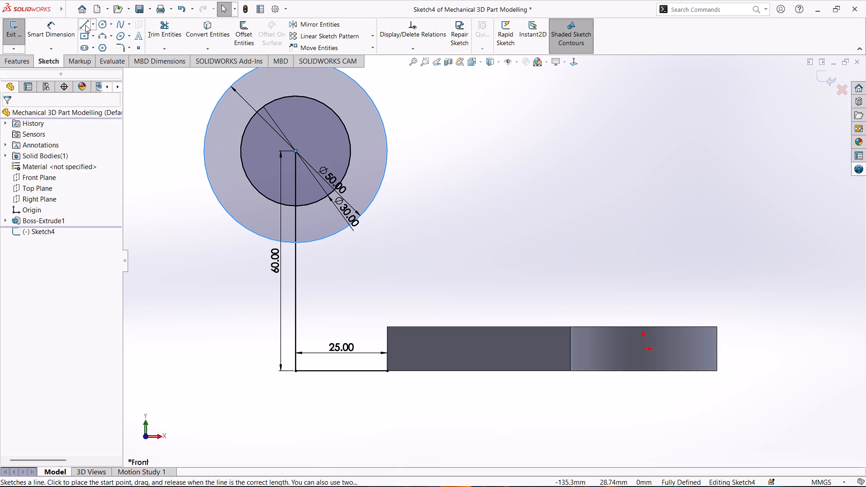
{"action": "left_click", "coordinate": [388, 327]}
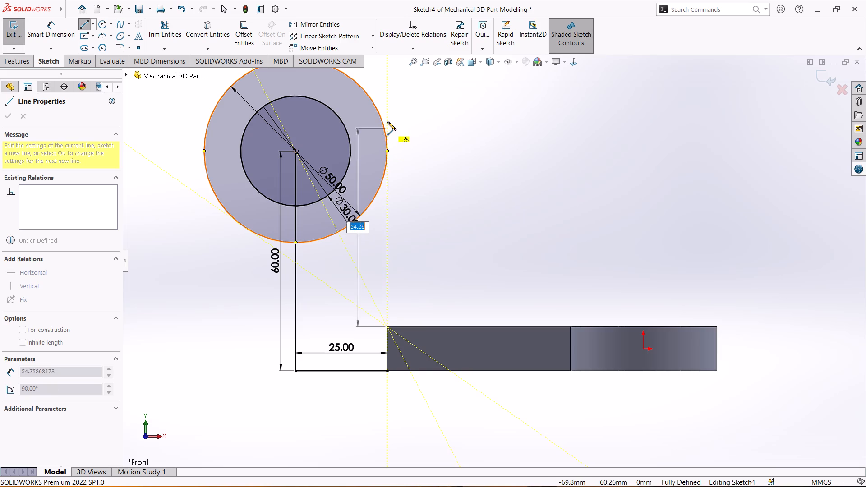
{"action": "left_click", "coordinate": [387, 70]}
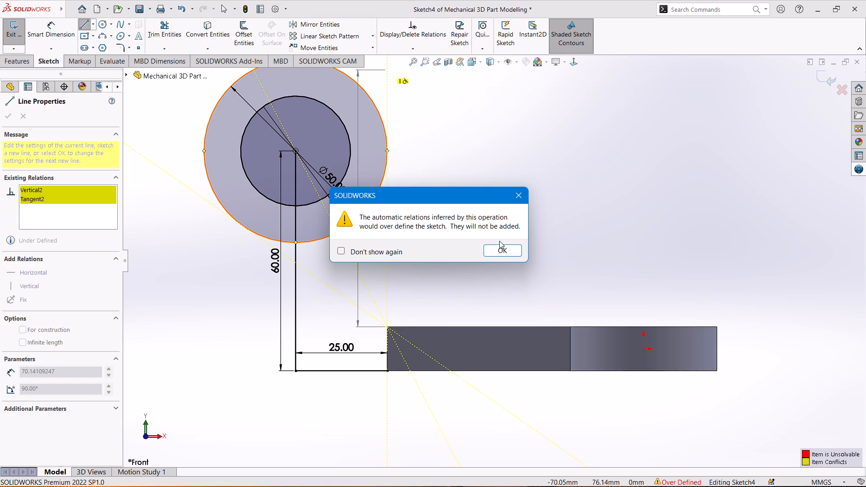
{"action": "left_click", "coordinate": [517, 202]}
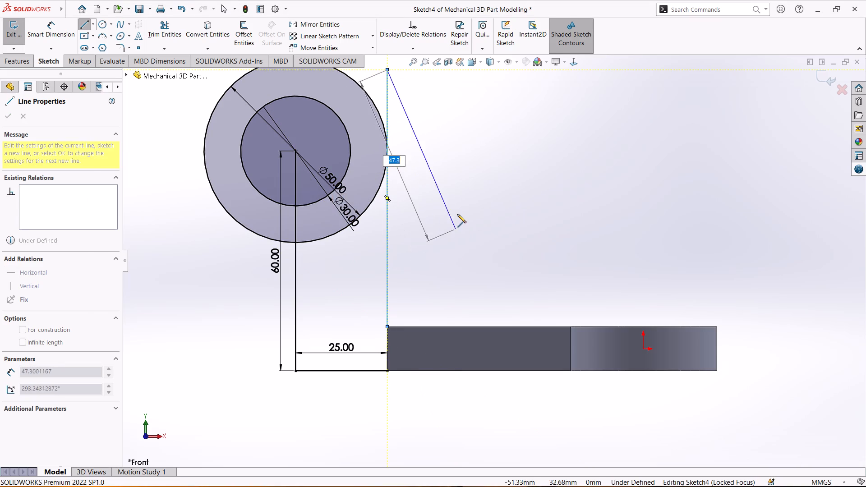
{"action": "key", "text": "Escape"}
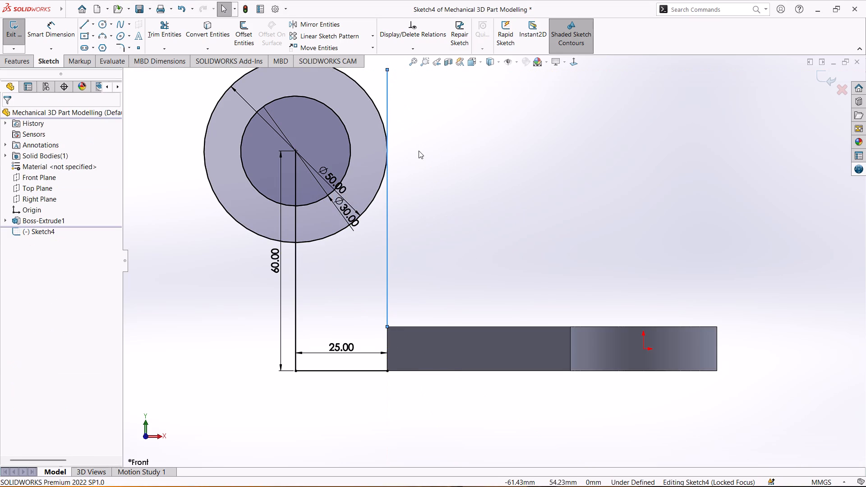
Trim away the part of the vertical line extending above its contact point with the 50 mm circle.
{"action": "scroll", "coordinate": [419, 151], "scroll_direction": "down", "scroll_amount": 1}
{"action": "scroll", "coordinate": [419, 151], "scroll_direction": "up", "scroll_amount": 1}
{"action": "middle_click_drag", "start_coordinate": [423, 148], "coordinate": [417, 172]}
{"action": "left_click", "coordinate": [574, 61]}
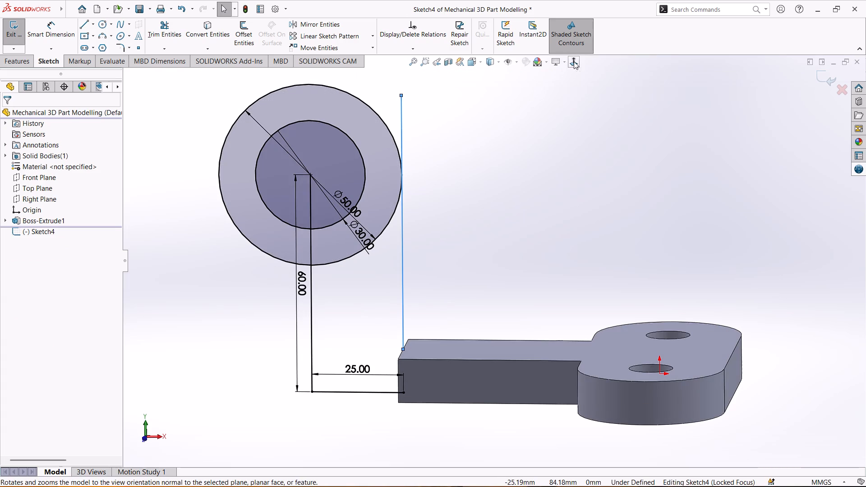
{"action": "scroll", "coordinate": [482, 179], "scroll_direction": "down", "scroll_amount": 1}
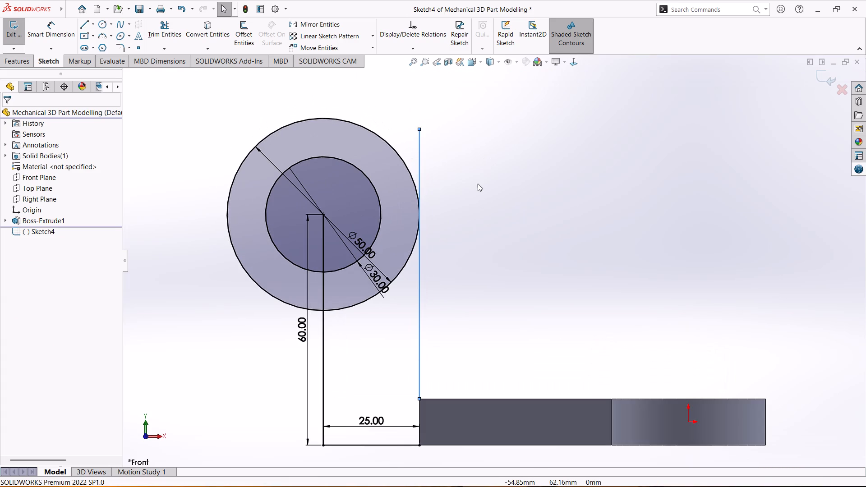
{"action": "key", "text": "t"}
{"action": "key", "text": "Return"}
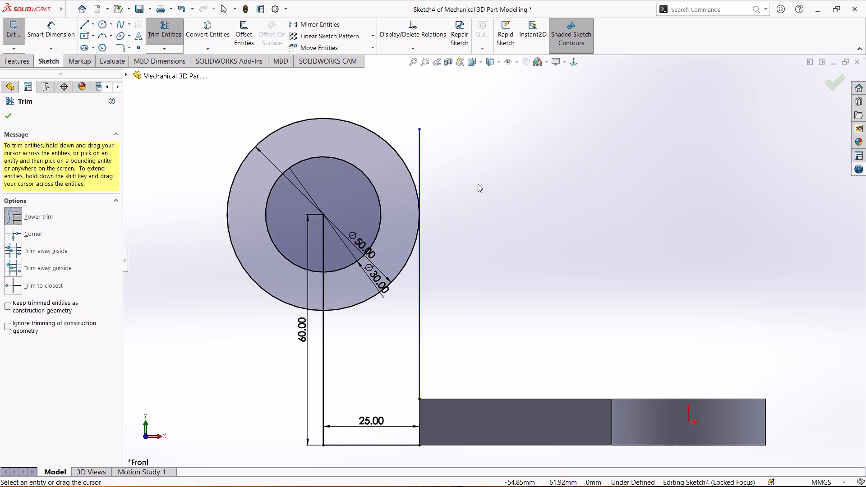
{"action": "left_click_drag", "start_coordinate": [459, 179], "coordinate": [407, 129]}
{"action": "scroll", "coordinate": [534, 259], "scroll_direction": "down", "scroll_amount": 1}
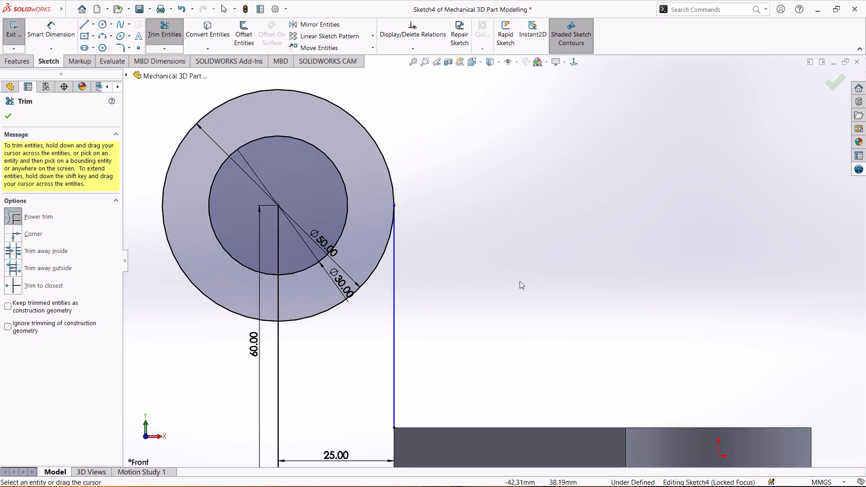
{"action": "scroll", "coordinate": [520, 281], "scroll_direction": "up", "scroll_amount": 2}
{"action": "middle_click_drag", "start_coordinate": [510, 299], "coordinate": [520, 306]}
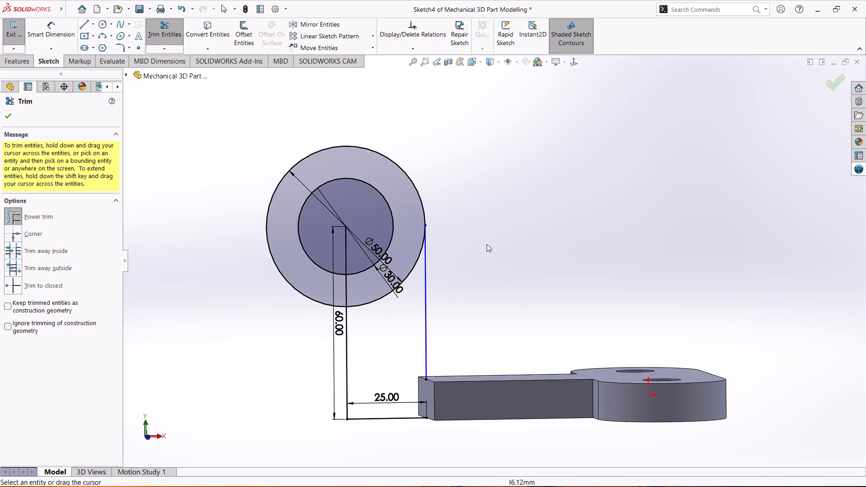
{"action": "left_click", "coordinate": [575, 66]}
{"action": "scroll", "coordinate": [476, 272], "scroll_direction": "down", "scroll_amount": 2}
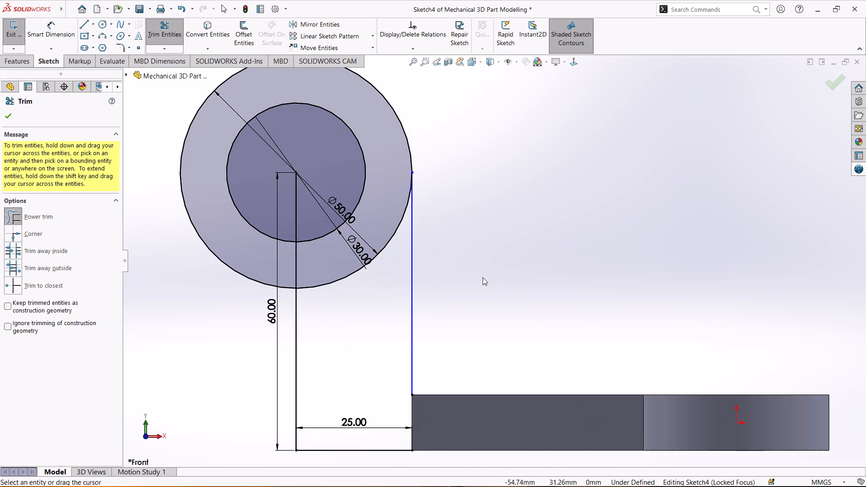
{"action": "key", "text": "Escape"}
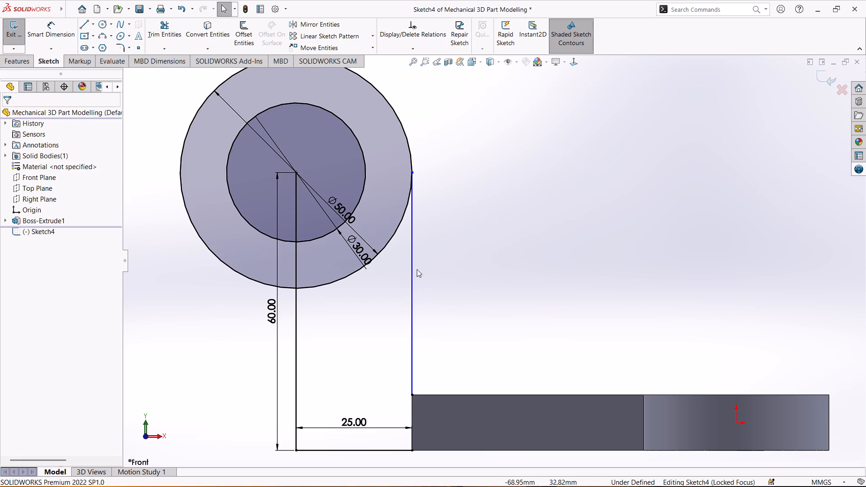
Add a tangent relation between the trimmed vertical line and the 50 mm circle.
{"action": "left_click", "coordinate": [410, 266], "text": "ctrl"}
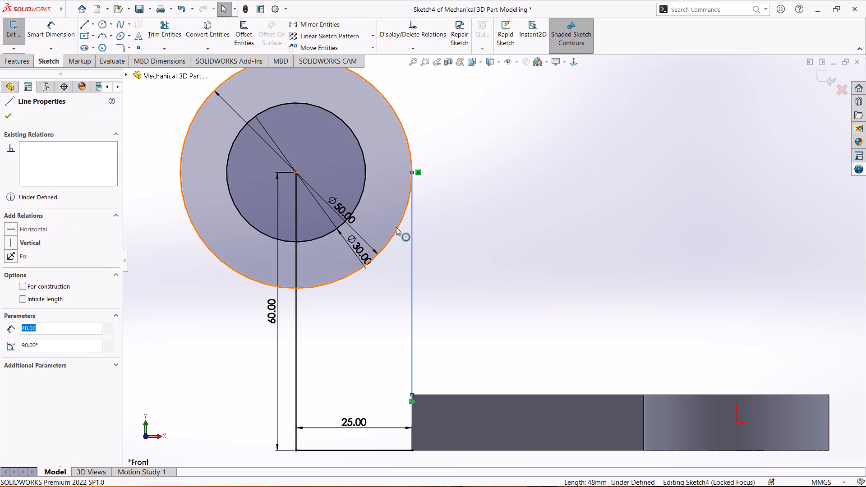
{"action": "left_click", "coordinate": [396, 227], "text": "ctrl"}
{"action": "left_click", "coordinate": [23, 272]}
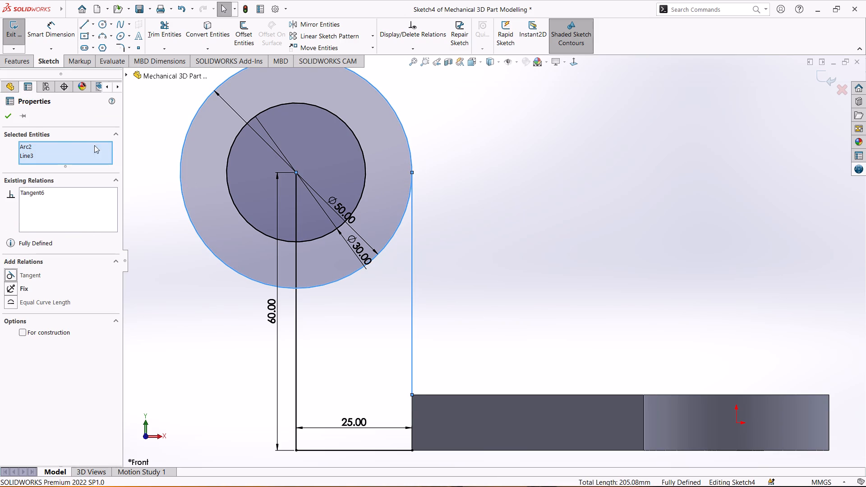
{"action": "left_click", "coordinate": [6, 117]}
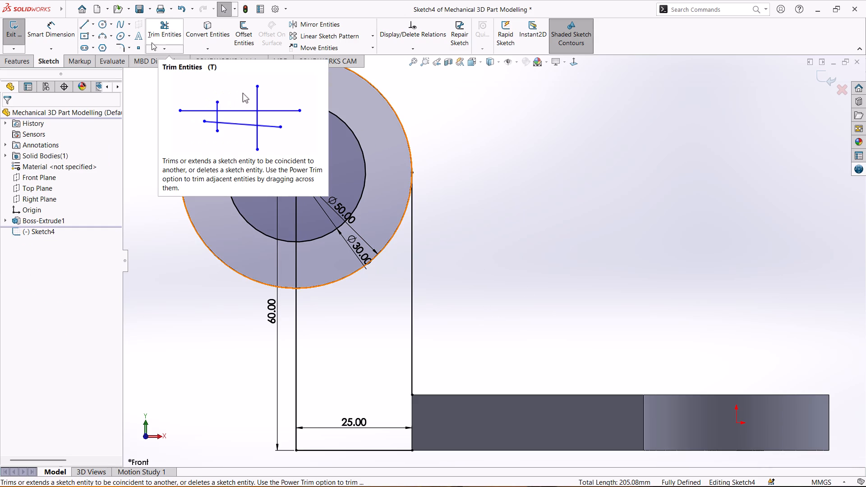
Extend the tangent vertical line down from the arm's upper corner toward the end of the 25 mm line.
{"action": "left_click", "coordinate": [175, 47]}
{"action": "left_click", "coordinate": [178, 71]}
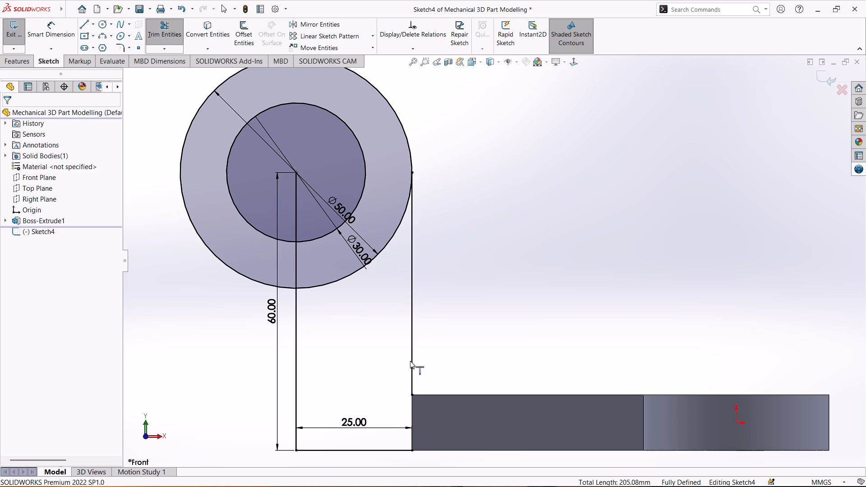
{"action": "left_click", "coordinate": [412, 379]}
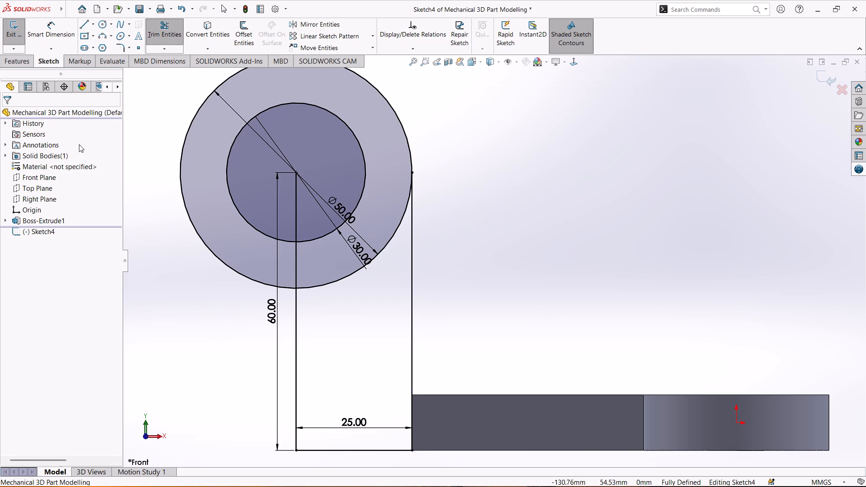
{"action": "key", "text": "Escape"}
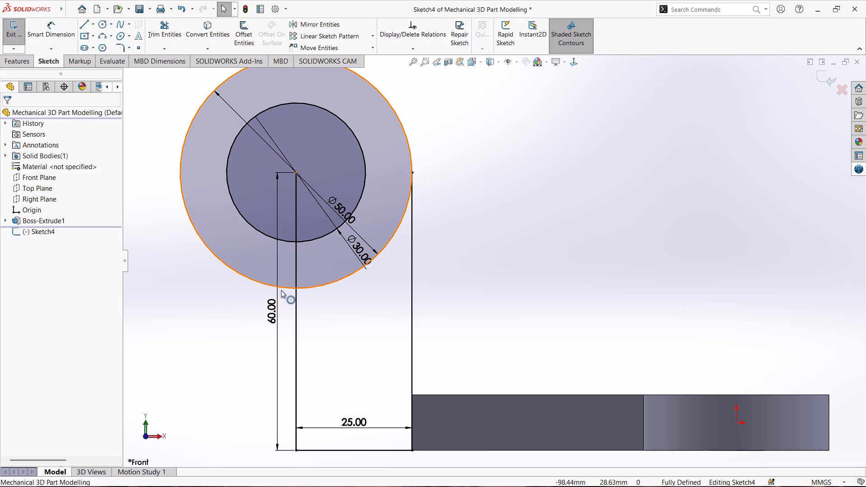
Sketch a circle about 13 mm in diameter below the 50 mm circle, on the outer side of the 60 mm line.
{"action": "left_click", "coordinate": [100, 24]}
{"action": "left_click", "coordinate": [235, 312]}
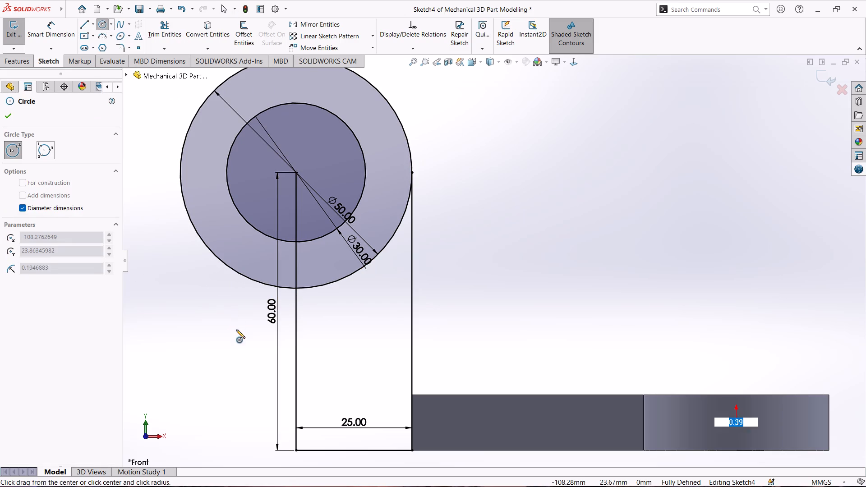
{"action": "left_click", "coordinate": [244, 341]}
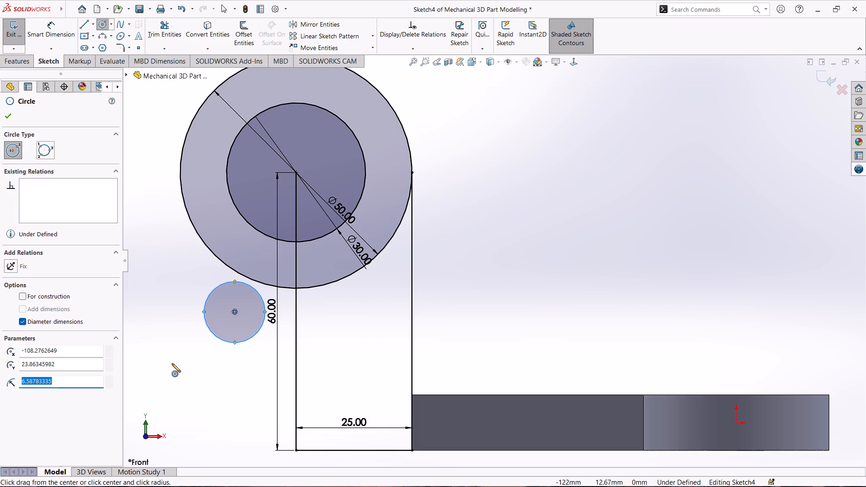
{"action": "key", "text": "Escape"}
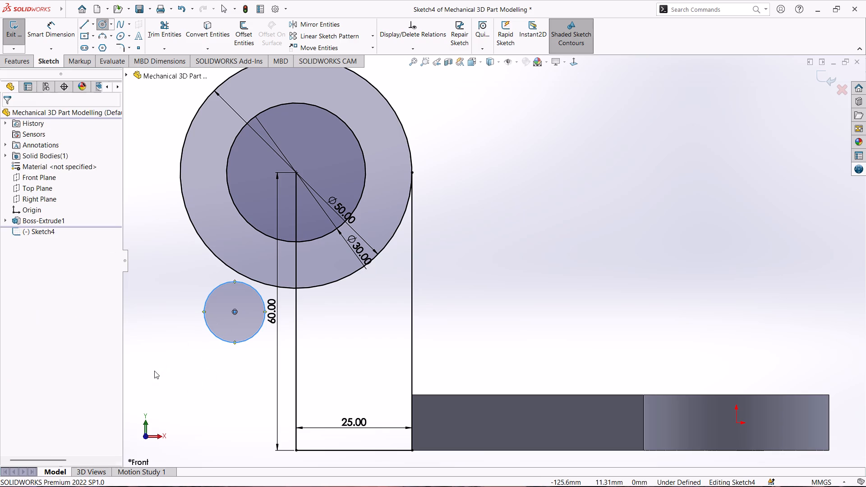
Add a tangent relation between the small circle and the 50 mm circle.
{"action": "left_click", "coordinate": [235, 271], "text": "ctrl"}
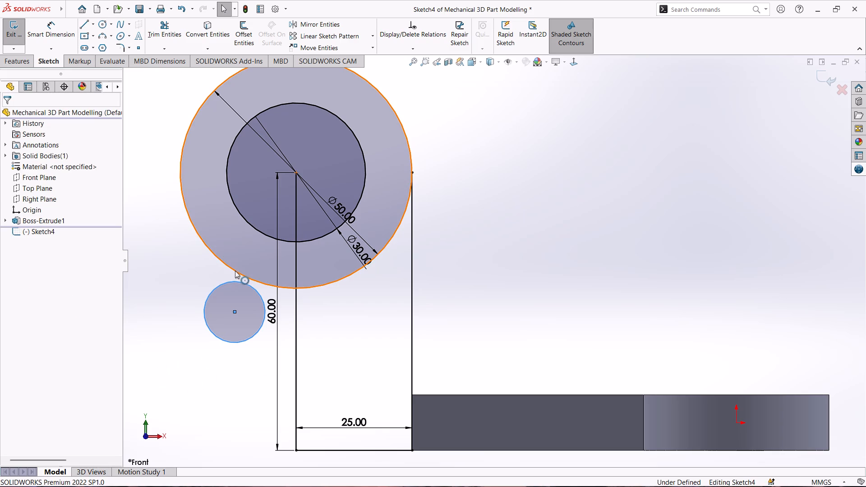
{"action": "left_click", "coordinate": [36, 287]}
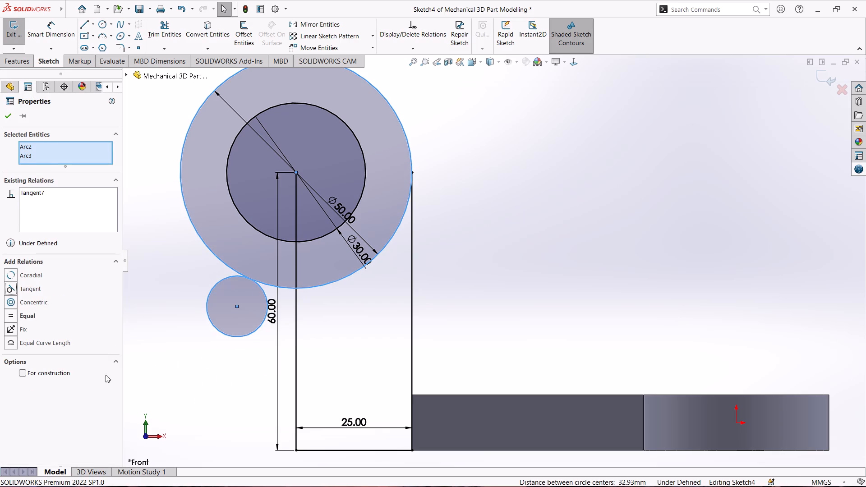
{"action": "key", "text": "Escape"}
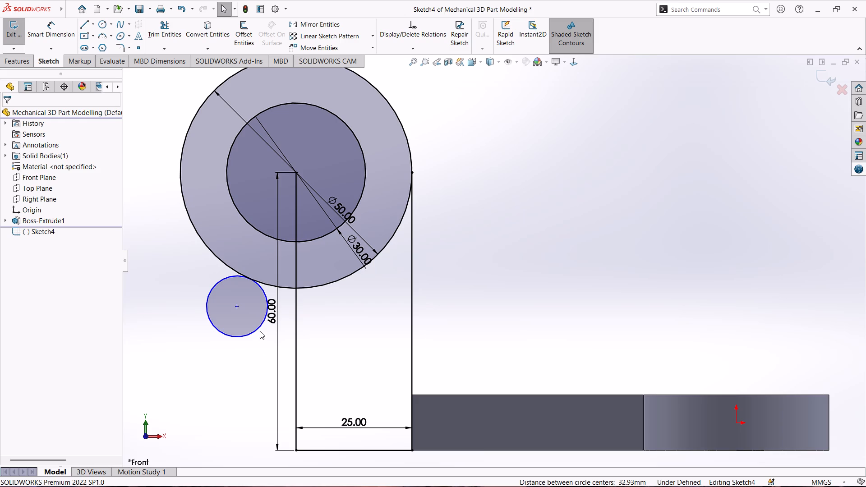
Select the small circle beside the 60 mm vertical line.
{"action": "left_click", "coordinate": [260, 329], "text": "ctrl"}
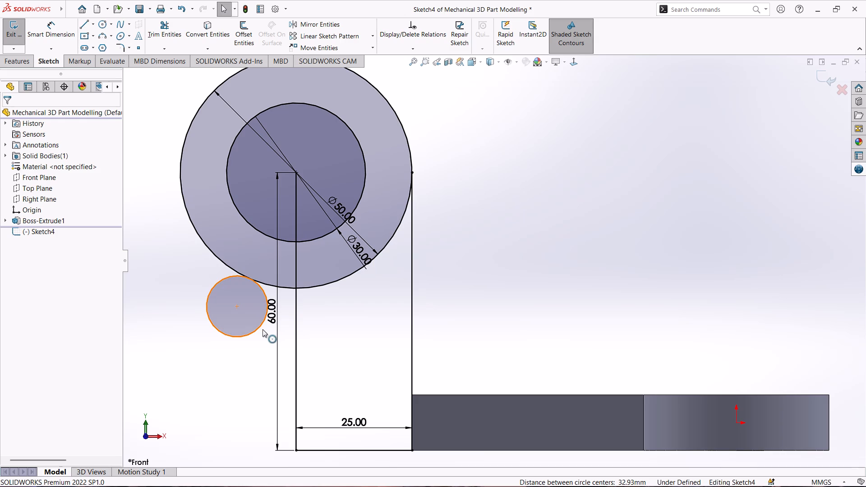
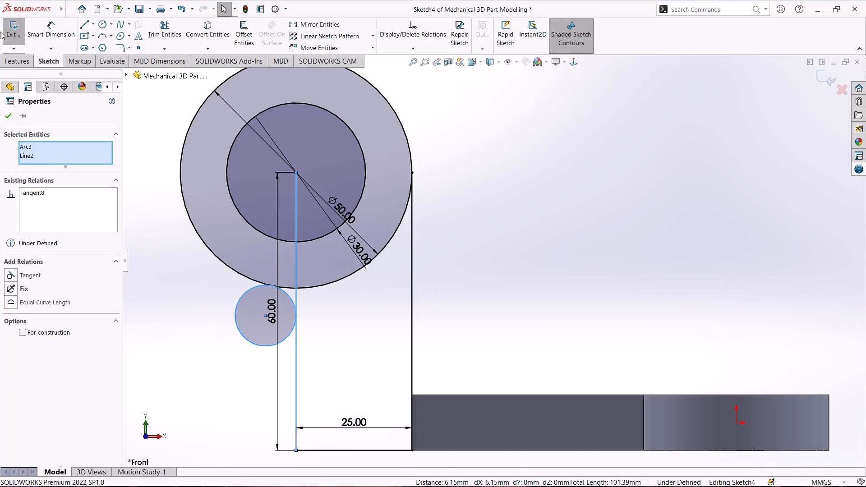
Dimension the small tangent circle beside the 60 mm vertical line with a diameter of 24 mm.
{"action": "left_click", "coordinate": [42, 30]}
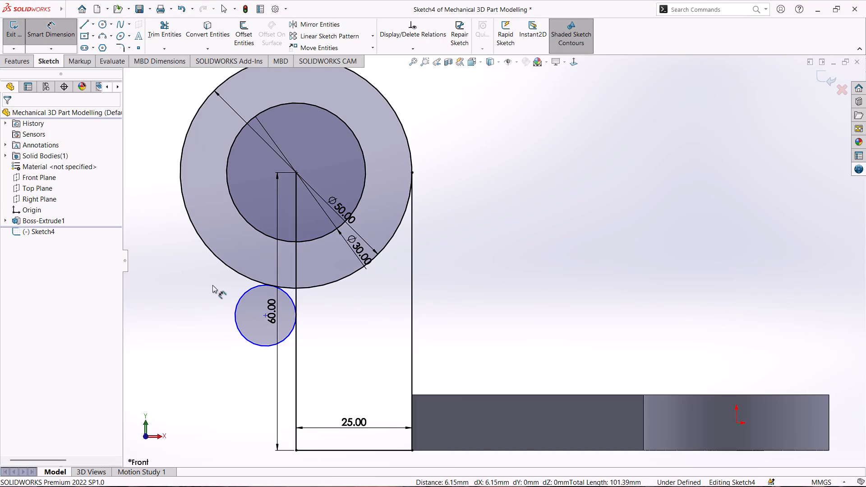
{"action": "left_click", "coordinate": [237, 300]}
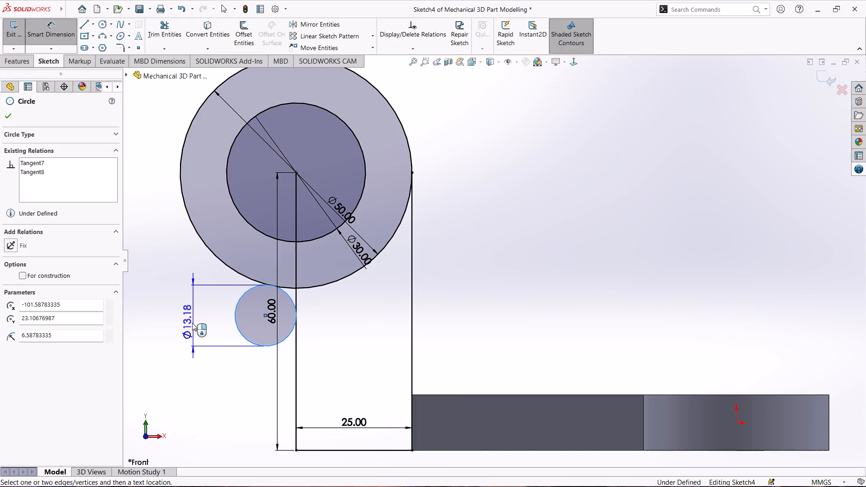
{"action": "left_click", "coordinate": [176, 352]}
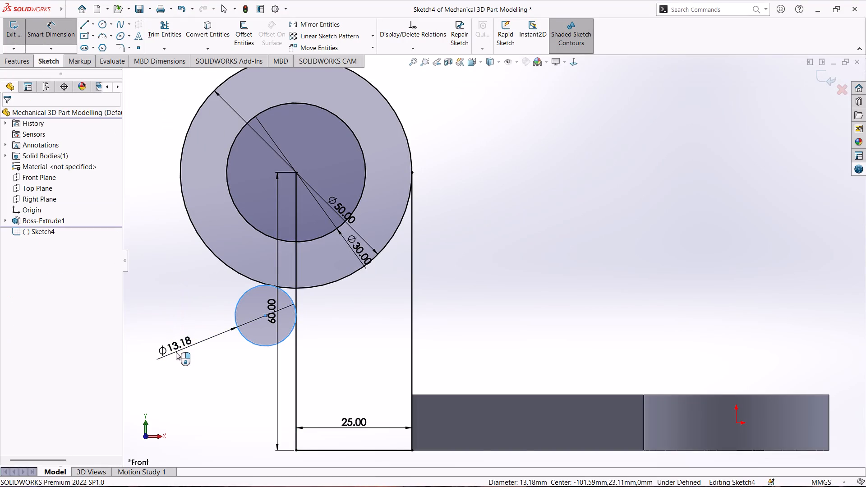
{"action": "type", "text": "12"}
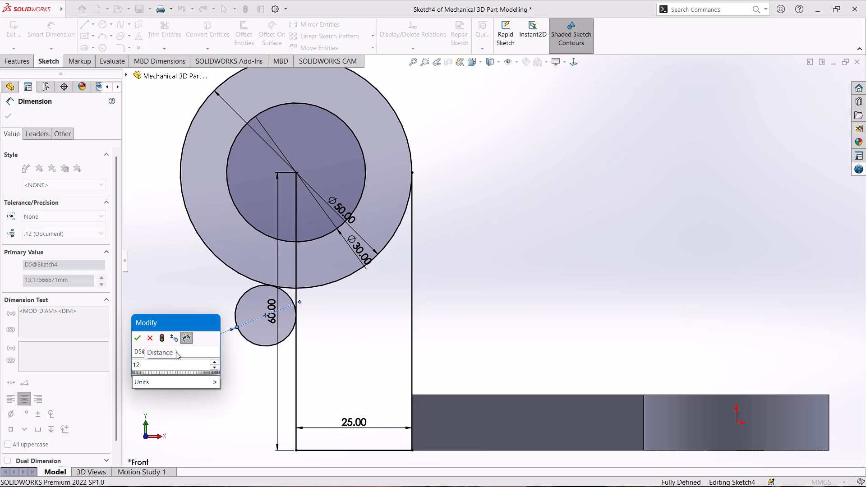
{"action": "key", "text": "BackSpace"}
{"action": "key", "text": "BackSpace"}
{"action": "type", "text": "24"}
{"action": "key", "text": "Return"}
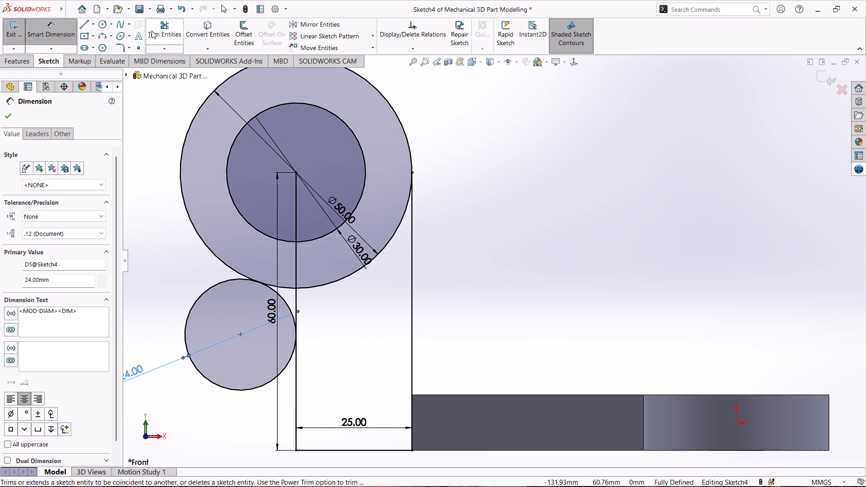
Trim the outer portion of the 24 mm circle and the lower arc of the 50 mm circle that crosses the arm.
{"action": "left_click", "coordinate": [158, 26]}
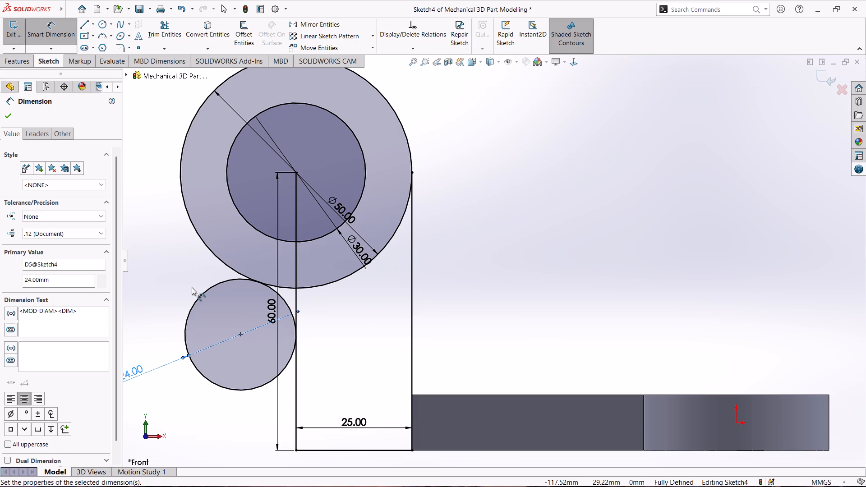
{"action": "left_click", "coordinate": [162, 32]}
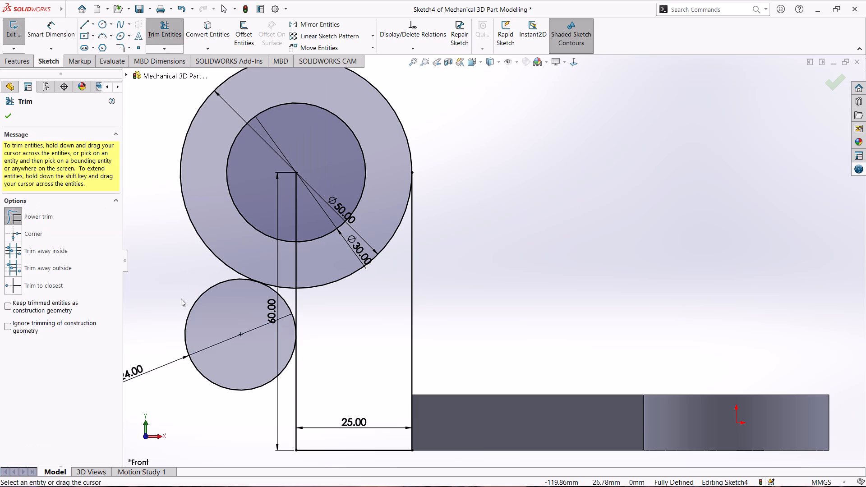
{"action": "left_click_drag", "start_coordinate": [184, 294], "coordinate": [233, 377]}
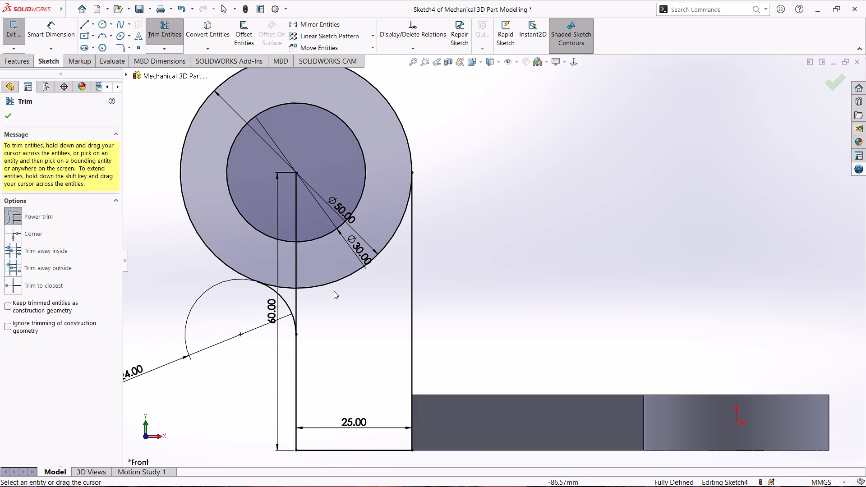
{"action": "scroll", "coordinate": [318, 291], "scroll_direction": "down", "scroll_amount": 2}
{"action": "left_click_drag", "start_coordinate": [322, 310], "coordinate": [293, 272]}
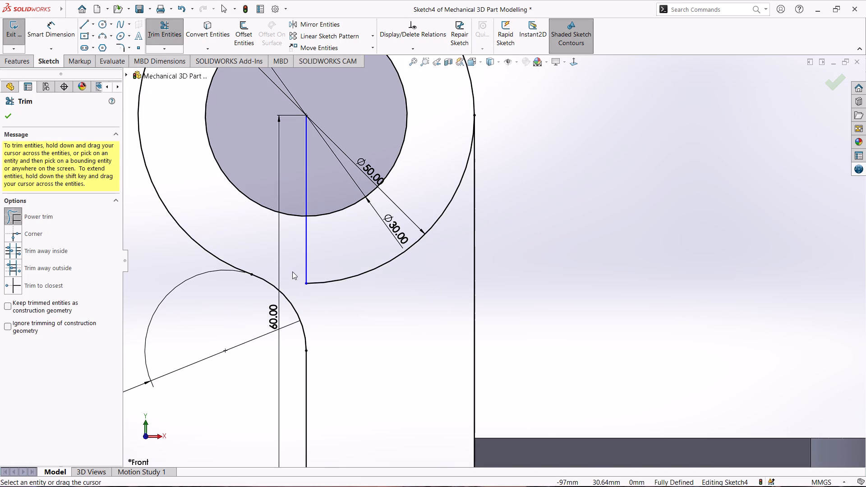
{"action": "scroll", "coordinate": [336, 299], "scroll_direction": "down", "scroll_amount": 1}
{"action": "scroll", "coordinate": [336, 299], "scroll_direction": "up", "scroll_amount": 2}
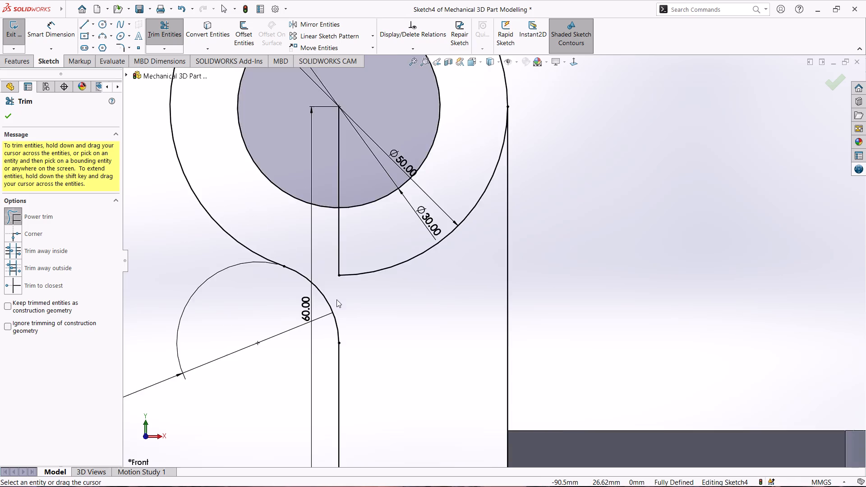
{"action": "scroll", "coordinate": [336, 299], "scroll_direction": "up", "scroll_amount": 1}
{"action": "left_click_drag", "start_coordinate": [421, 297], "coordinate": [424, 256]}
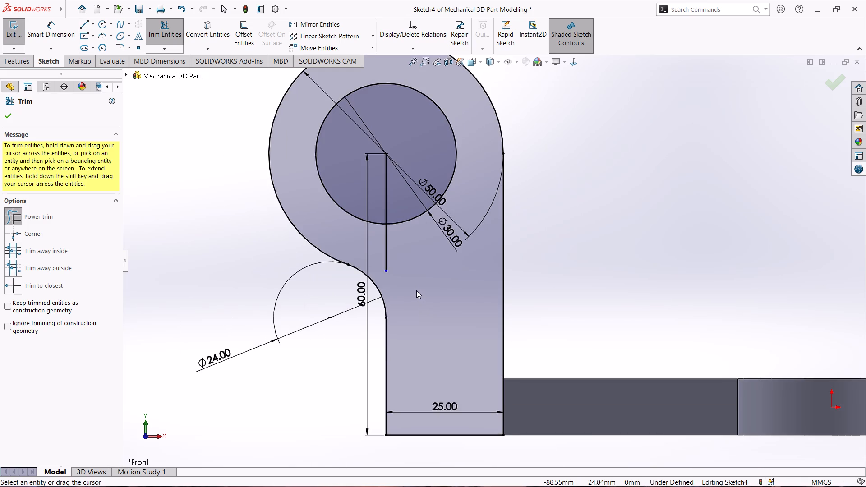
Trim away the leftover vertical line between the shared circle centre and the arm, then finish trimming.
{"action": "left_click_drag", "start_coordinate": [410, 255], "coordinate": [384, 251]}
{"action": "left_click_drag", "start_coordinate": [384, 251], "coordinate": [376, 248]}
{"action": "left_click_drag", "start_coordinate": [398, 193], "coordinate": [378, 191]}
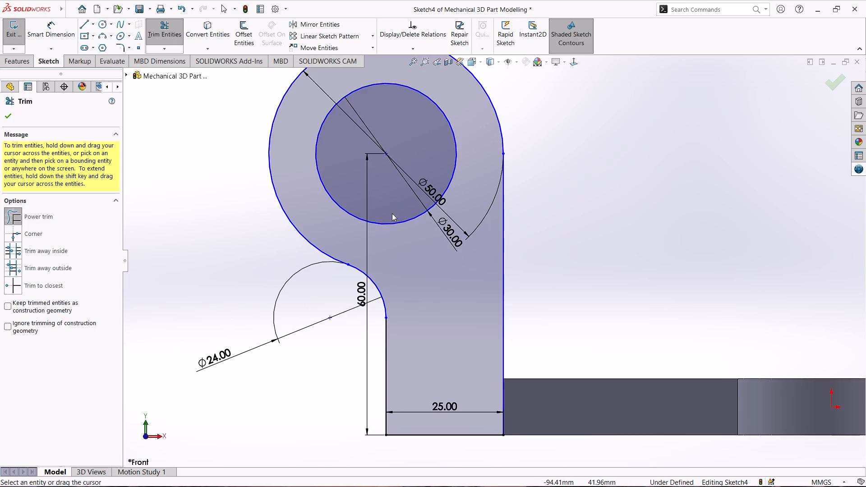
{"action": "scroll", "coordinate": [431, 347], "scroll_direction": "down", "scroll_amount": 1}
{"action": "scroll", "coordinate": [427, 342], "scroll_direction": "up", "scroll_amount": 1}
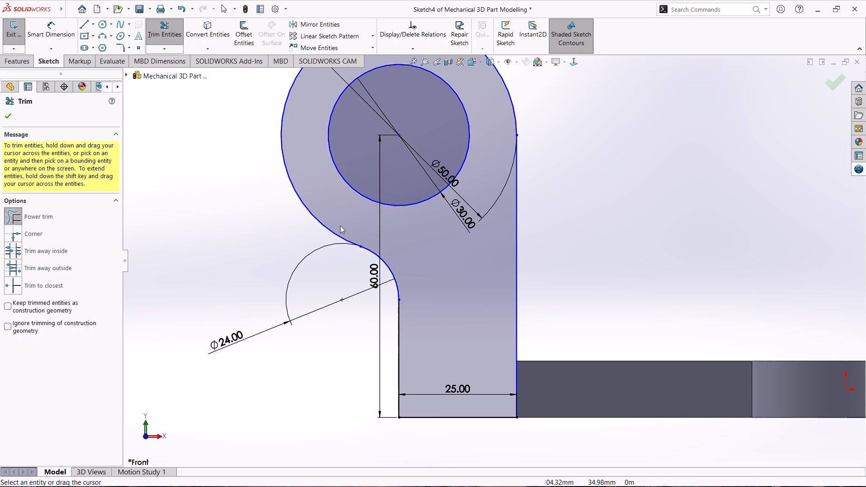
{"action": "left_click", "coordinate": [7, 119]}
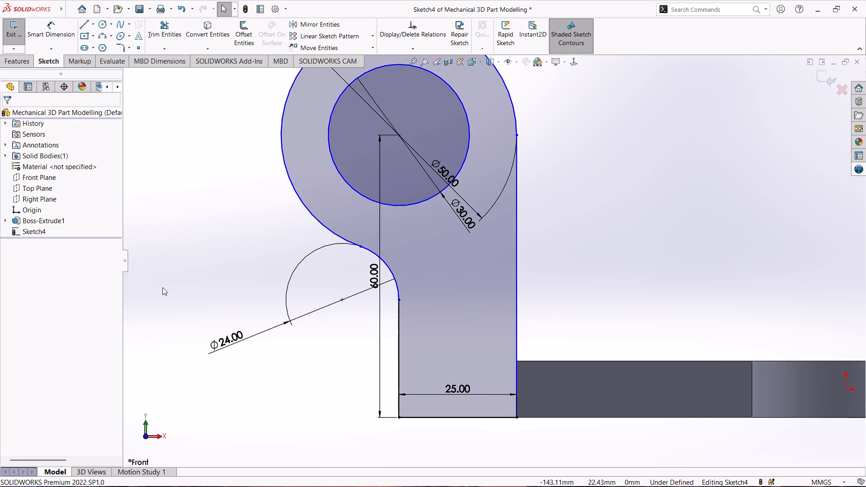
{"action": "key", "text": "Escape"}
Add a vertical relation between the arm's outer bottom corner and the centre of the concentric circles, and exit the sketch.
{"action": "left_click", "coordinate": [398, 416], "text": "ctrl"}
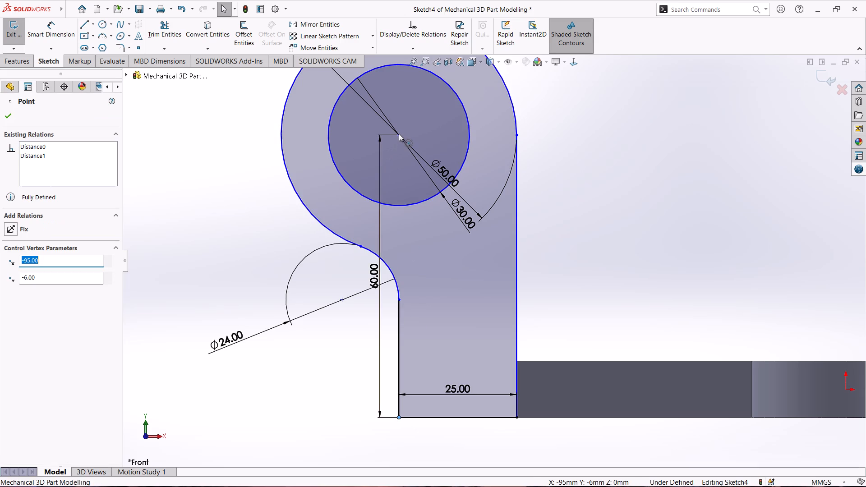
{"action": "left_click", "coordinate": [399, 133], "text": "ctrl"}
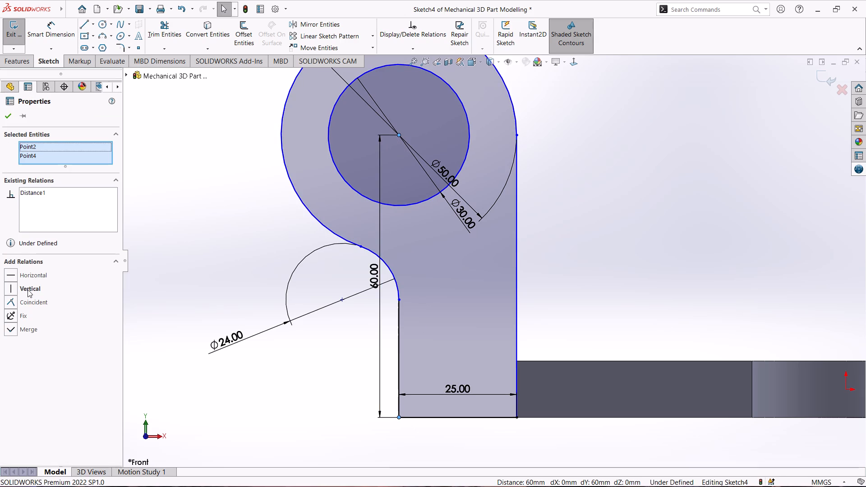
{"action": "left_click", "coordinate": [28, 289]}
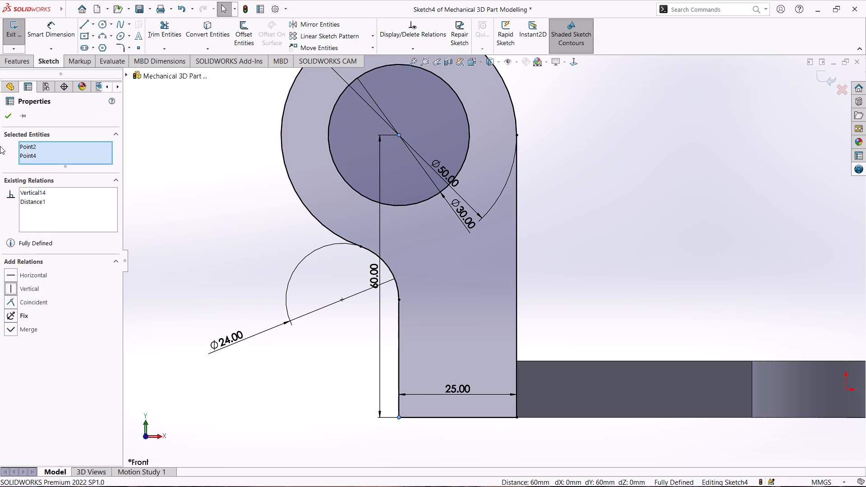
{"action": "left_click", "coordinate": [6, 115]}
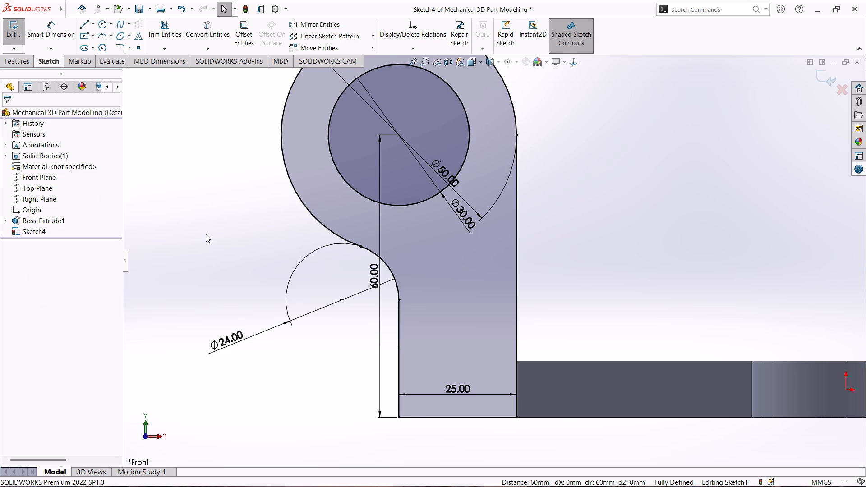
{"action": "scroll", "coordinate": [206, 234], "scroll_direction": "up", "scroll_amount": 1}
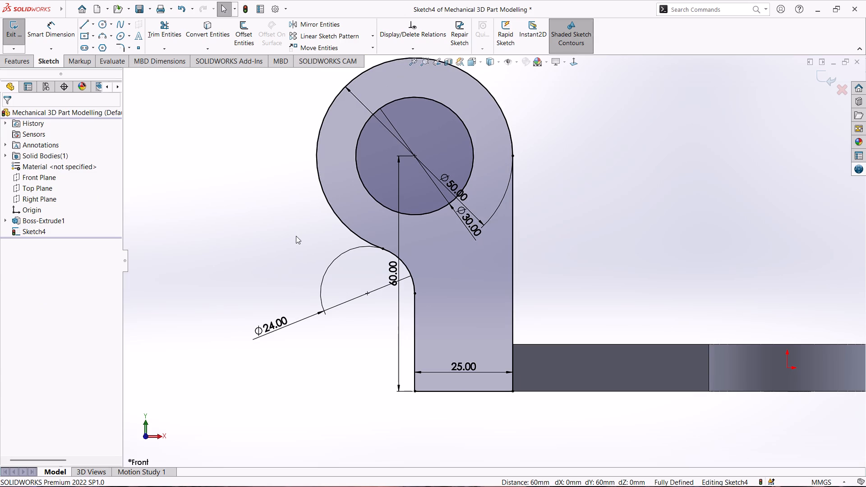
{"action": "left_click", "coordinate": [17, 43]}
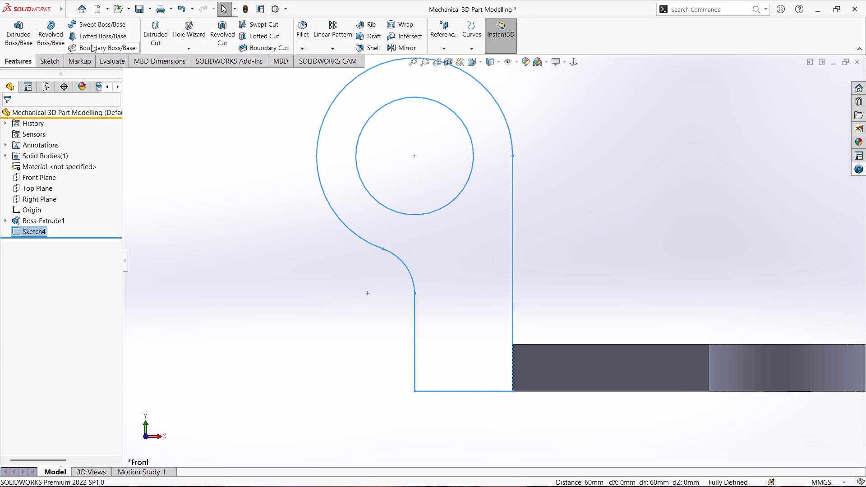
Extrude the arm-and-ring profile as a boss 60 mm deep, Mid Plane, with the result merged.
{"action": "left_click", "coordinate": [23, 37]}
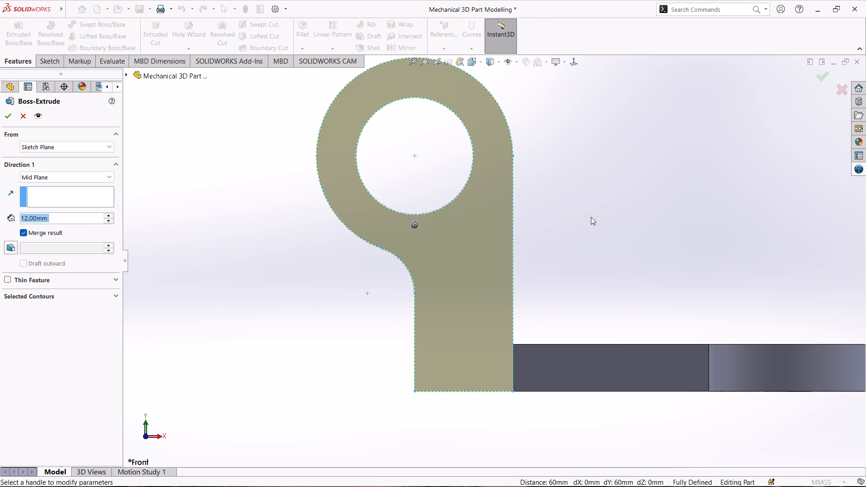
{"action": "middle_click_drag", "start_coordinate": [594, 207], "coordinate": [554, 251]}
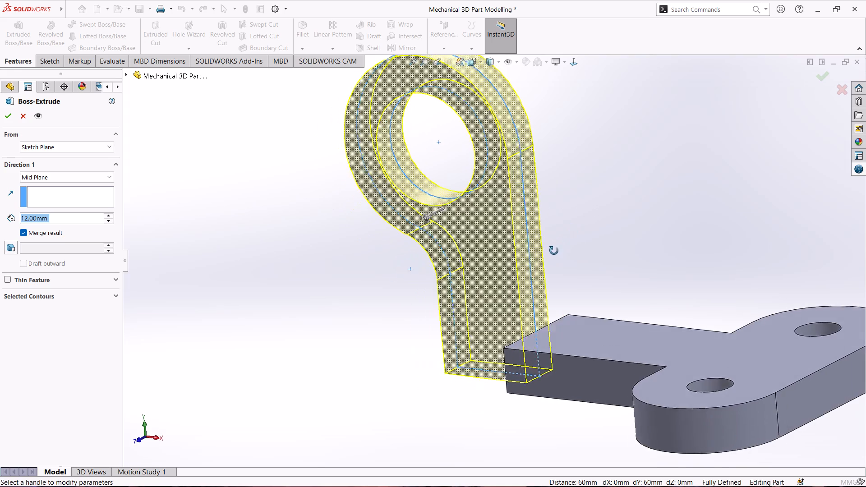
{"action": "middle_click_drag", "start_coordinate": [554, 251], "coordinate": [547, 354]}
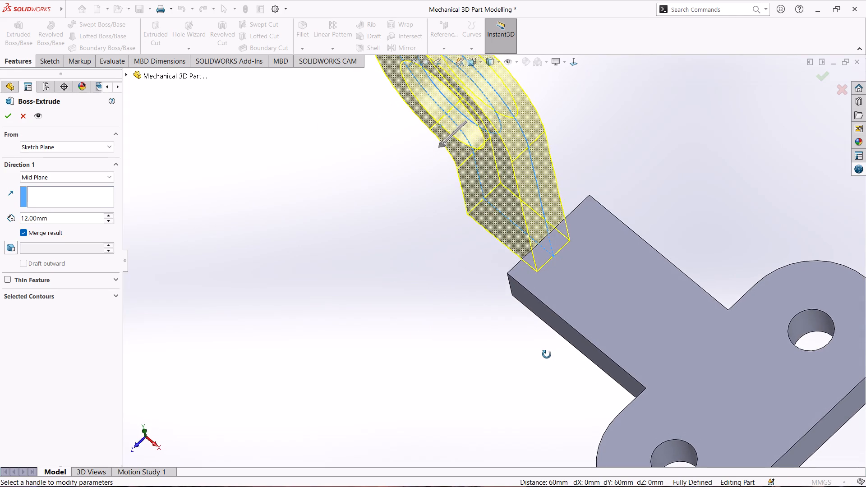
{"action": "middle_click_drag", "start_coordinate": [547, 354], "coordinate": [547, 400]}
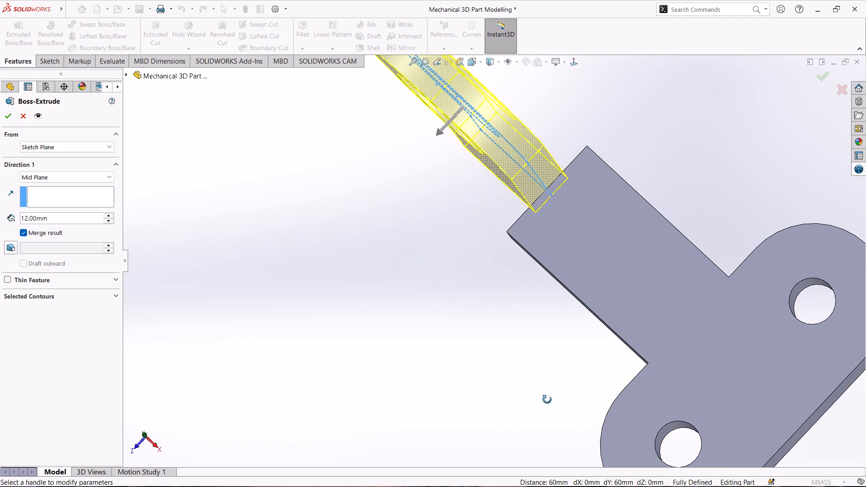
{"action": "middle_click_drag", "start_coordinate": [547, 400], "coordinate": [547, 400]}
{"action": "scroll", "coordinate": [502, 296], "scroll_direction": "down", "scroll_amount": 1}
{"action": "scroll", "coordinate": [476, 296], "scroll_direction": "up", "scroll_amount": 2}
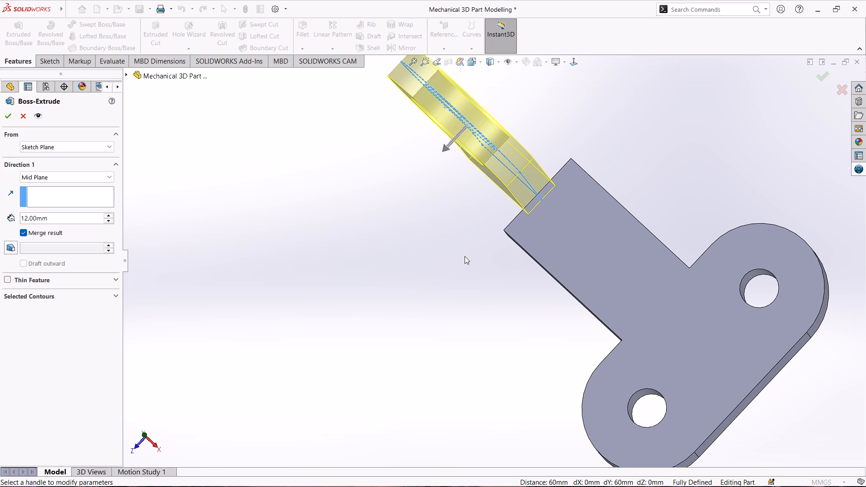
{"action": "left_click_drag", "start_coordinate": [64, 216], "coordinate": [55, 216]}
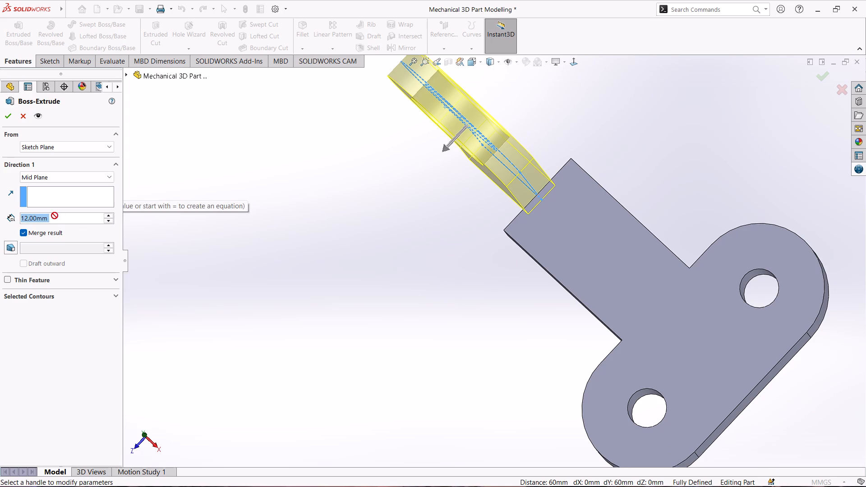
{"action": "left_click_drag", "start_coordinate": [55, 216], "coordinate": [27, 216]}
{"action": "type", "text": "60"}
{"action": "key", "text": "Return"}
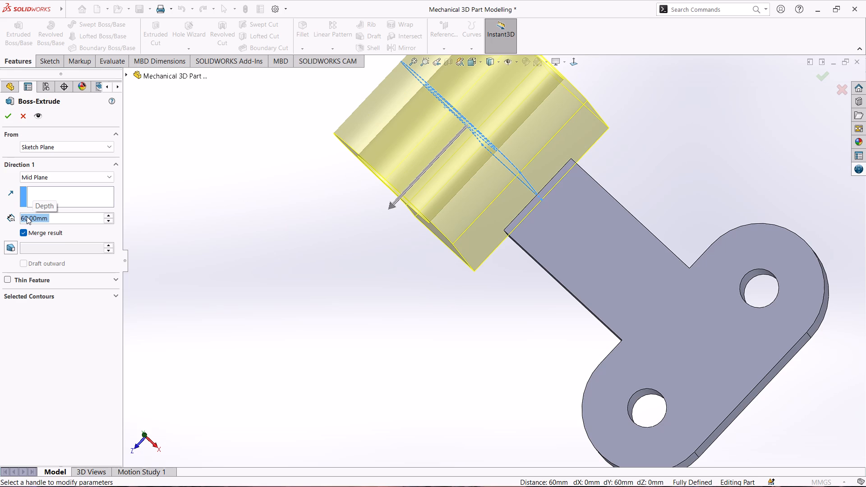
{"action": "left_click", "coordinate": [8, 117]}
Examine the extruded cylinder arm and its junction with the T-shaped base from several angles.
{"action": "scroll", "coordinate": [349, 288], "scroll_direction": "up", "scroll_amount": 1}
{"action": "middle_click_drag", "start_coordinate": [340, 289], "coordinate": [341, 287]}
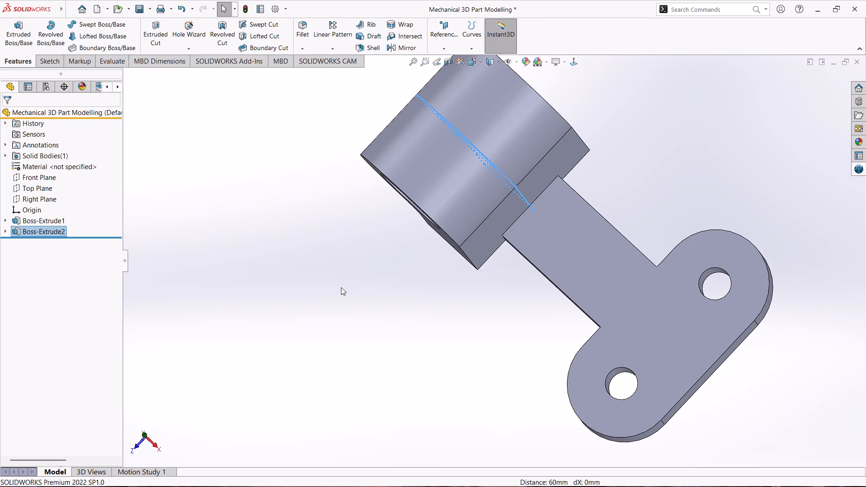
{"action": "middle_click_drag", "start_coordinate": [341, 287], "coordinate": [348, 261]}
{"action": "left_click", "coordinate": [328, 295]}
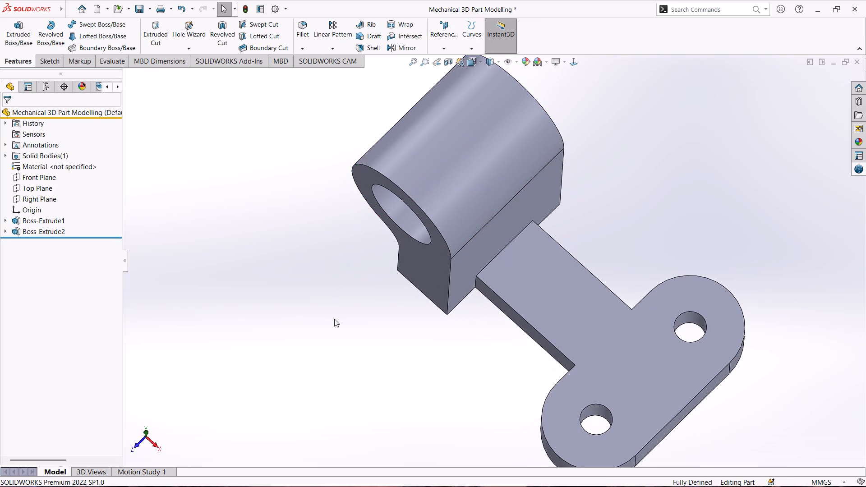
{"action": "middle_click_drag", "start_coordinate": [332, 323], "coordinate": [363, 239]}
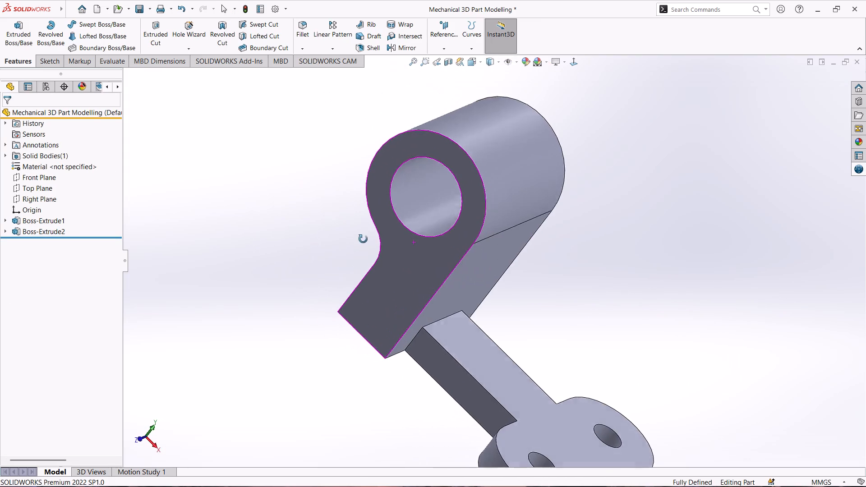
{"action": "middle_click_drag", "start_coordinate": [363, 239], "coordinate": [372, 228]}
{"action": "scroll", "coordinate": [312, 326], "scroll_direction": "down", "scroll_amount": 1}
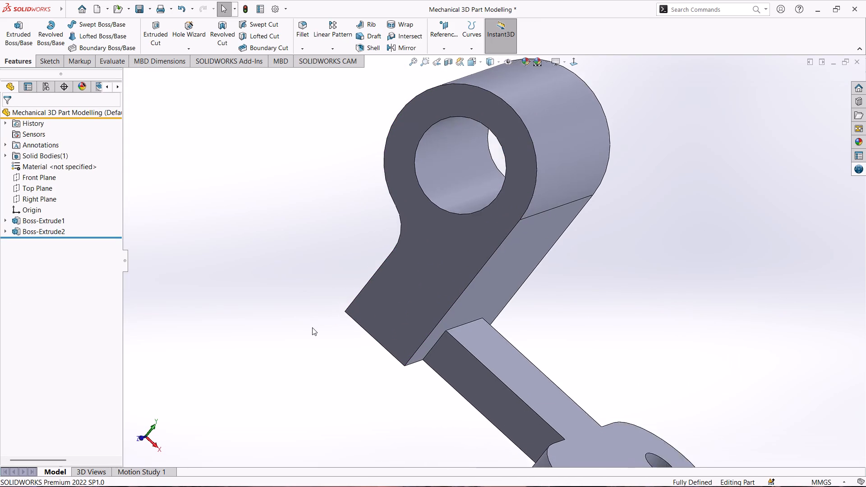
Examine the finished body from several angles, including the bored cylinder arm, its junction with the base and the two holes.
{"action": "scroll", "coordinate": [312, 327], "scroll_direction": "up", "scroll_amount": 2}
{"action": "middle_click_drag", "start_coordinate": [313, 377], "coordinate": [263, 347]}
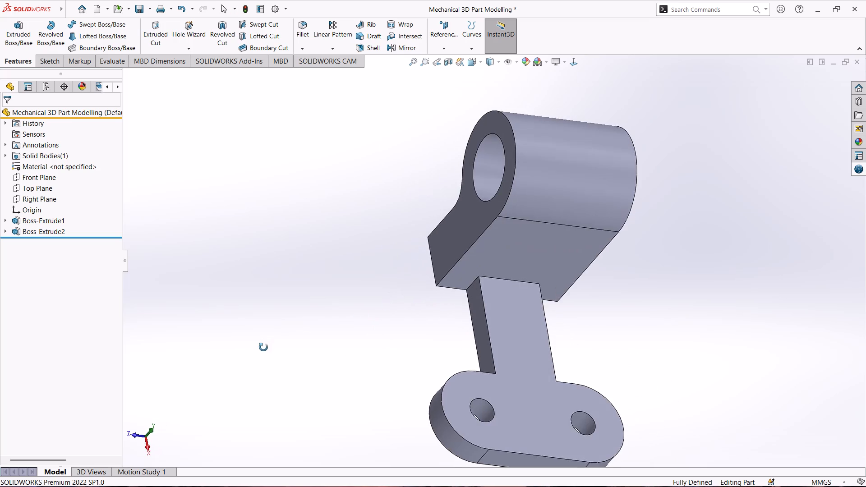
{"action": "middle_click_drag", "start_coordinate": [263, 347], "coordinate": [263, 349]}
{"action": "scroll", "coordinate": [484, 270], "scroll_direction": "down", "scroll_amount": 1}
{"action": "scroll", "coordinate": [473, 268], "scroll_direction": "up", "scroll_amount": 1}
{"action": "scroll", "coordinate": [555, 296], "scroll_direction": "down", "scroll_amount": 1}
{"action": "scroll", "coordinate": [604, 283], "scroll_direction": "up", "scroll_amount": 1}
{"action": "scroll", "coordinate": [357, 266], "scroll_direction": "down", "scroll_amount": 1}
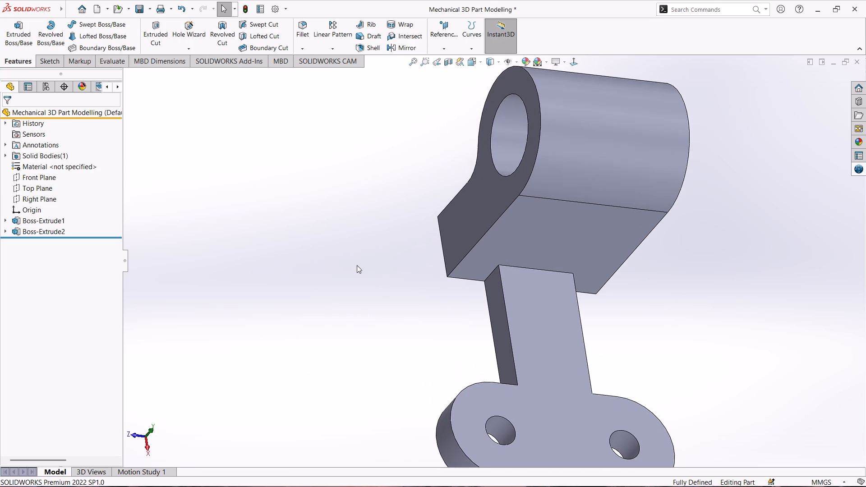
{"action": "scroll", "coordinate": [395, 271], "scroll_direction": "up", "scroll_amount": 1}
{"action": "middle_click_drag", "start_coordinate": [346, 266], "coordinate": [403, 383]}
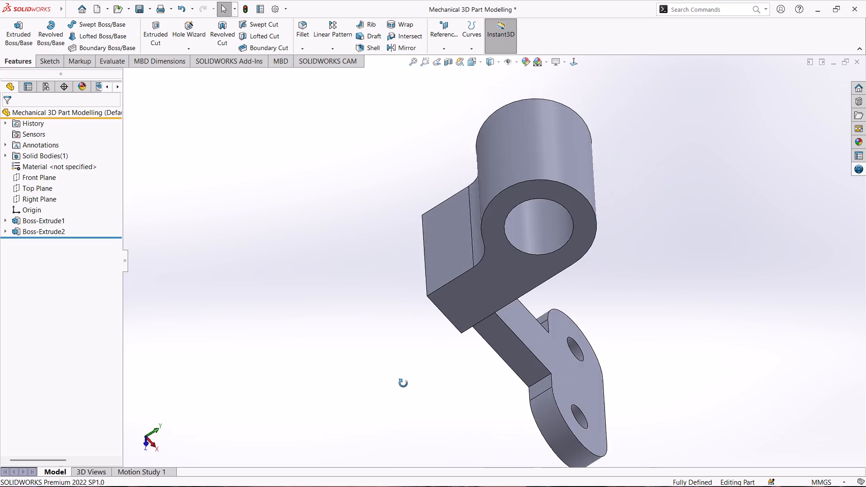
{"action": "middle_click_drag", "start_coordinate": [403, 383], "coordinate": [435, 375]}
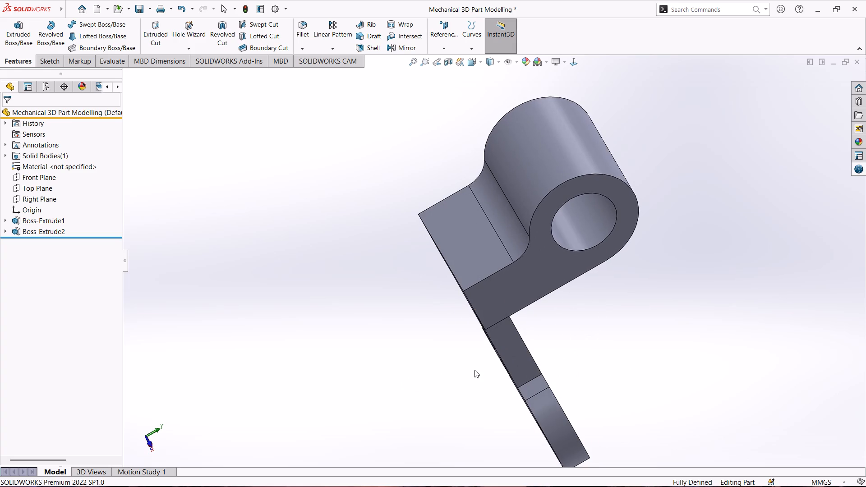
{"action": "scroll", "coordinate": [567, 335], "scroll_direction": "down", "scroll_amount": 2}
{"action": "scroll", "coordinate": [611, 287], "scroll_direction": "up", "scroll_amount": 2}
{"action": "middle_click_drag", "start_coordinate": [645, 280], "coordinate": [567, 186]}
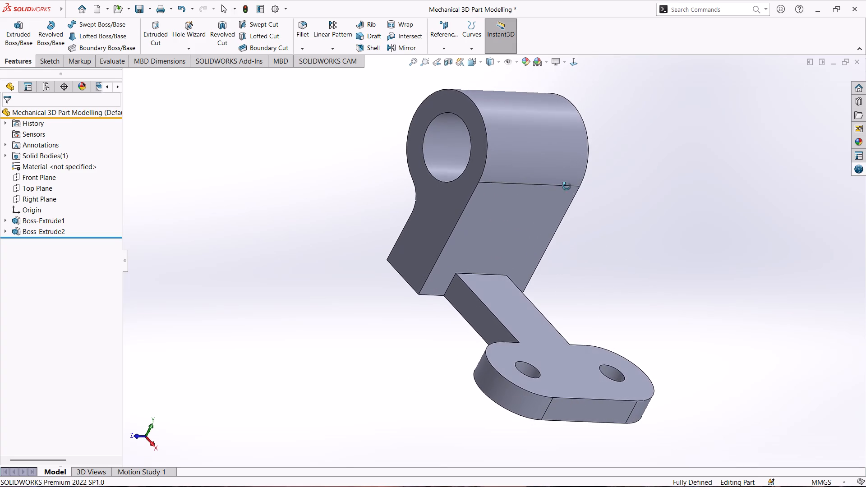
{"action": "middle_click_drag", "start_coordinate": [567, 186], "coordinate": [567, 184]}
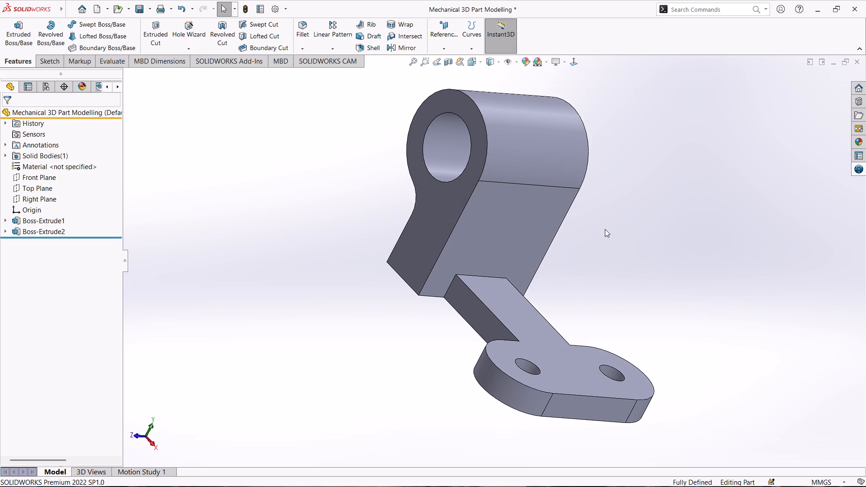
{"action": "scroll", "coordinate": [605, 229], "scroll_direction": "down", "scroll_amount": 1}
{"action": "scroll", "coordinate": [686, 341], "scroll_direction": "down", "scroll_amount": 2}
{"action": "scroll", "coordinate": [680, 336], "scroll_direction": "up", "scroll_amount": 5}
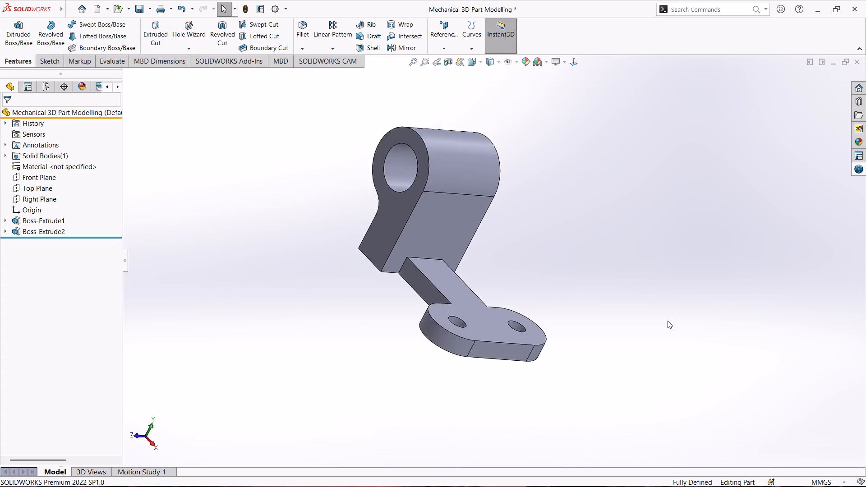
{"action": "scroll", "coordinate": [668, 321], "scroll_direction": "up", "scroll_amount": 1}
{"action": "scroll", "coordinate": [534, 354], "scroll_direction": "down", "scroll_amount": 1}
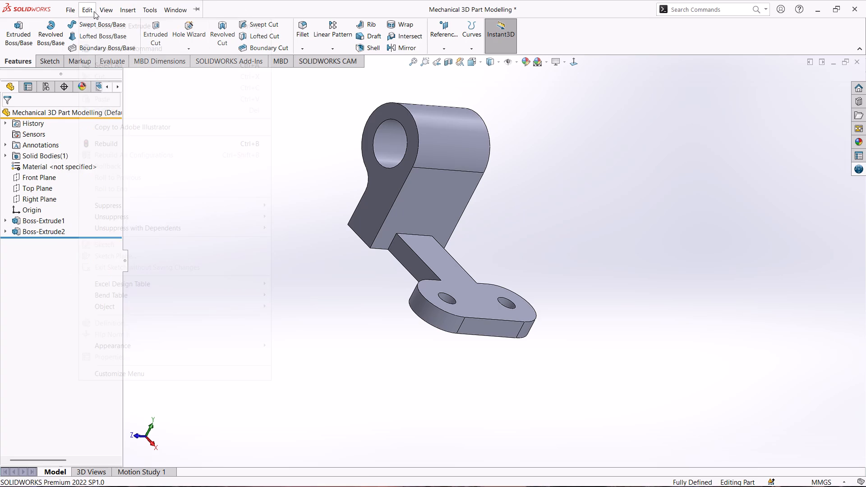
Add cosmetic threads to the circular edges of both base holes, ANSI Metric machine threads, size M14x2.0, Up to Next.
{"action": "left_click", "coordinate": [126, 11]}
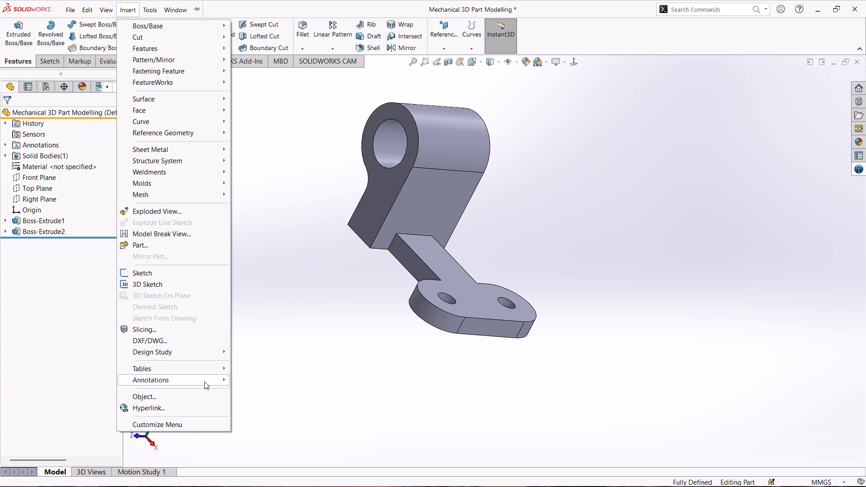
{"action": "left_click", "coordinate": [279, 336]}
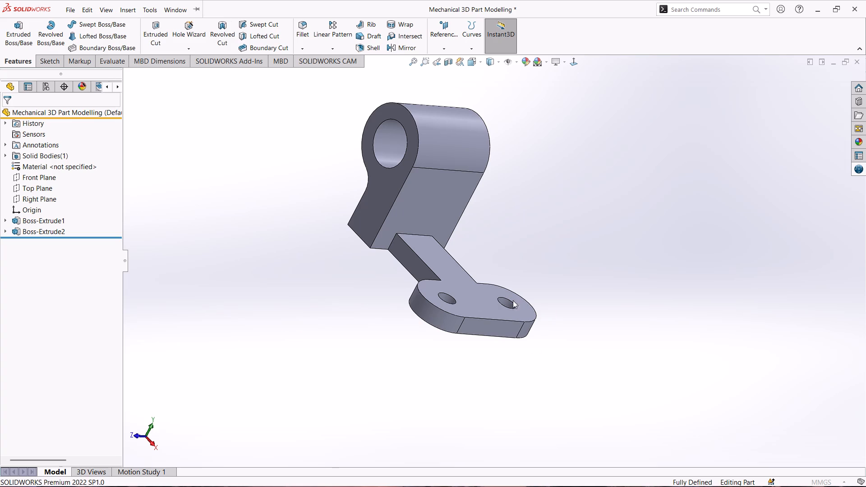
{"action": "scroll", "coordinate": [513, 293], "scroll_direction": "down", "scroll_amount": 3}
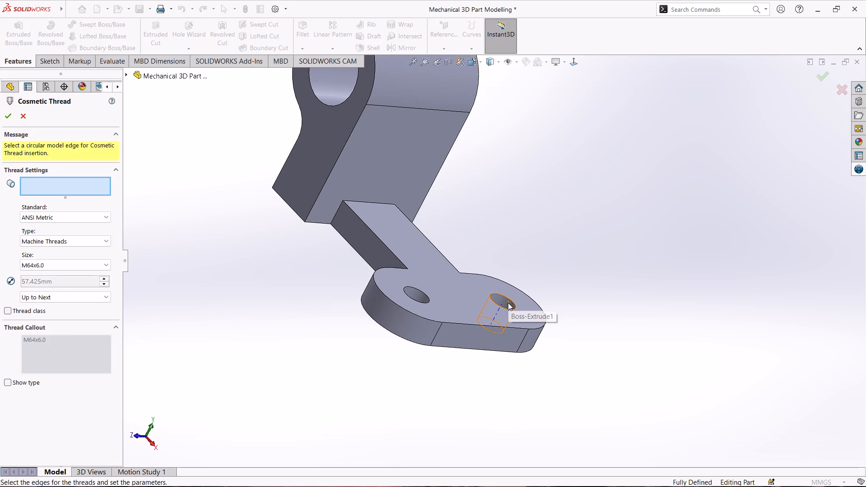
{"action": "left_click", "coordinate": [506, 302]}
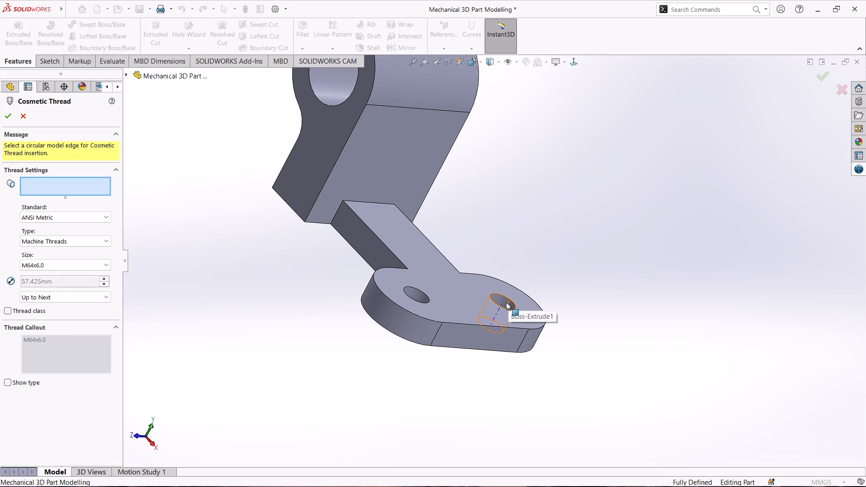
{"action": "left_click", "coordinate": [507, 302]}
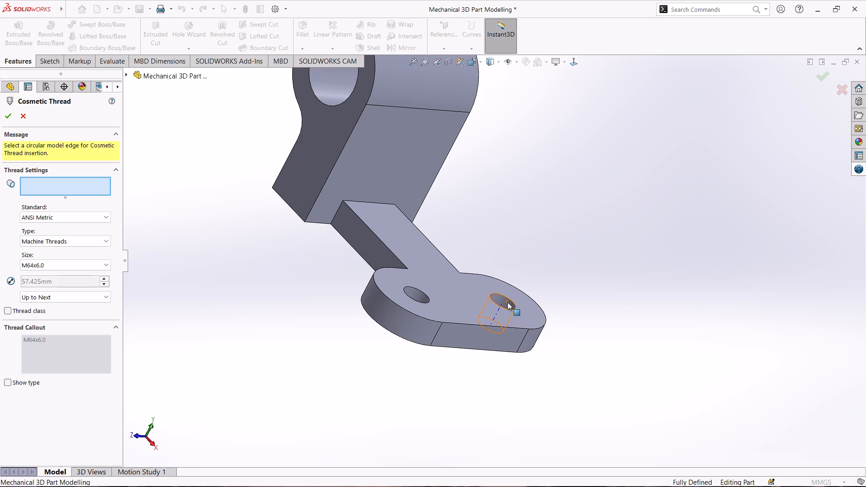
{"action": "left_click", "coordinate": [53, 186]}
{"action": "left_click", "coordinate": [500, 299]}
{"action": "left_click", "coordinate": [506, 299]}
{"action": "left_click", "coordinate": [506, 299]}
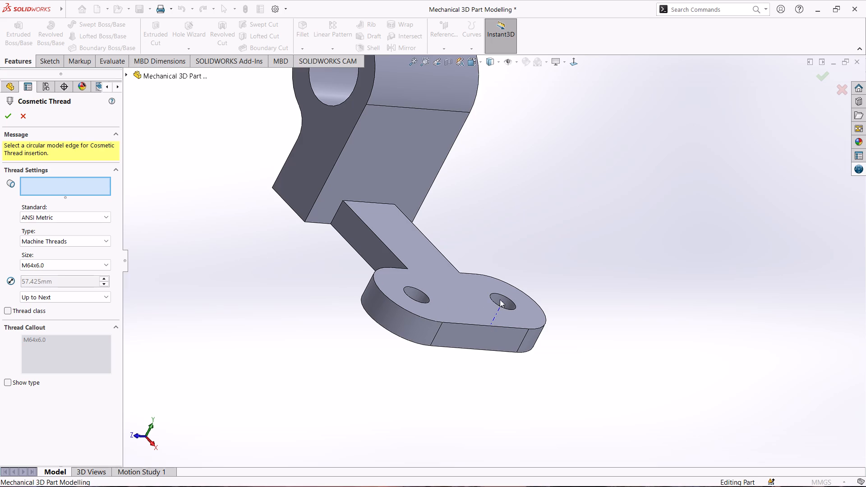
{"action": "left_click", "coordinate": [414, 296]}
{"action": "left_click", "coordinate": [421, 292]}
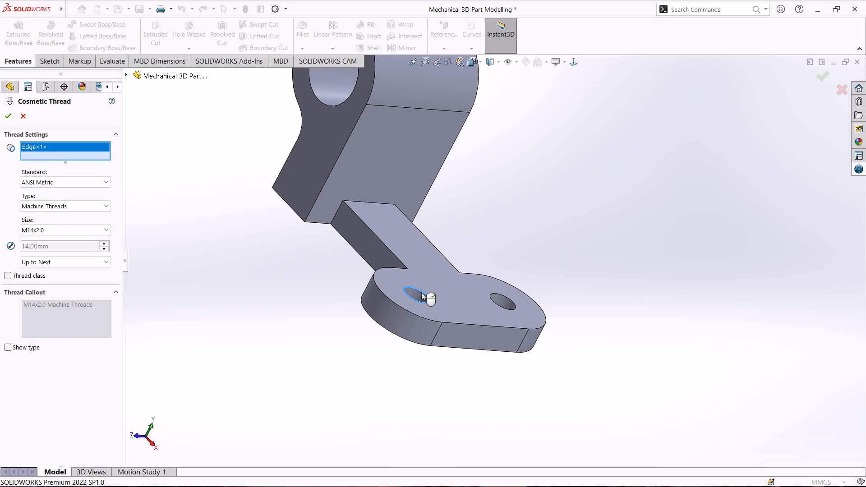
{"action": "left_click", "coordinate": [516, 303]}
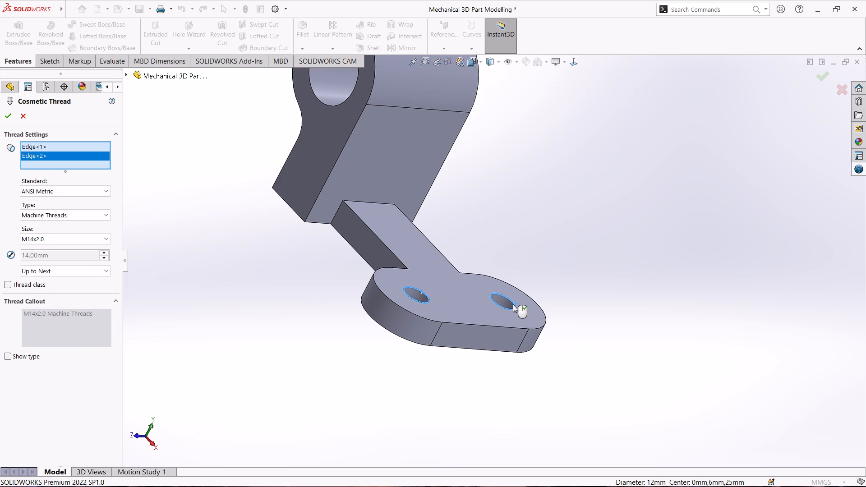
{"action": "left_click", "coordinate": [6, 115]}
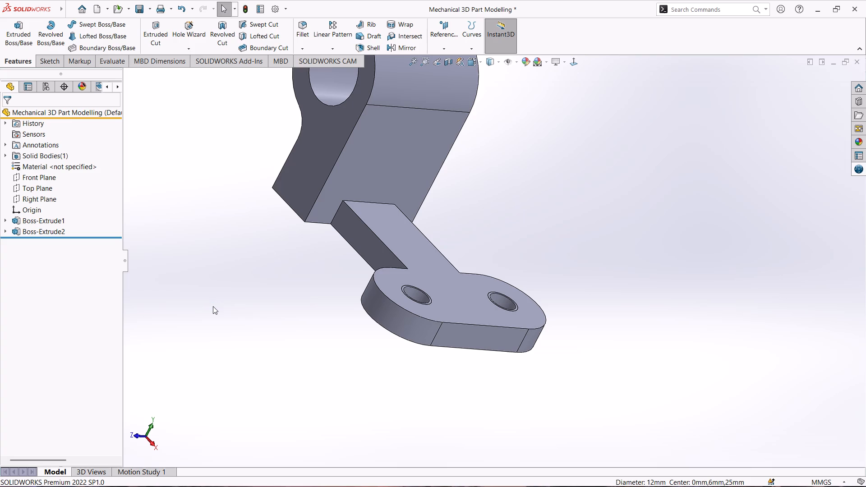
Look through the document properties, including the annotation, dimension, model display and image quality settings, for the option controlling shaded cosmetic threads.
{"action": "left_click", "coordinate": [282, 7]}
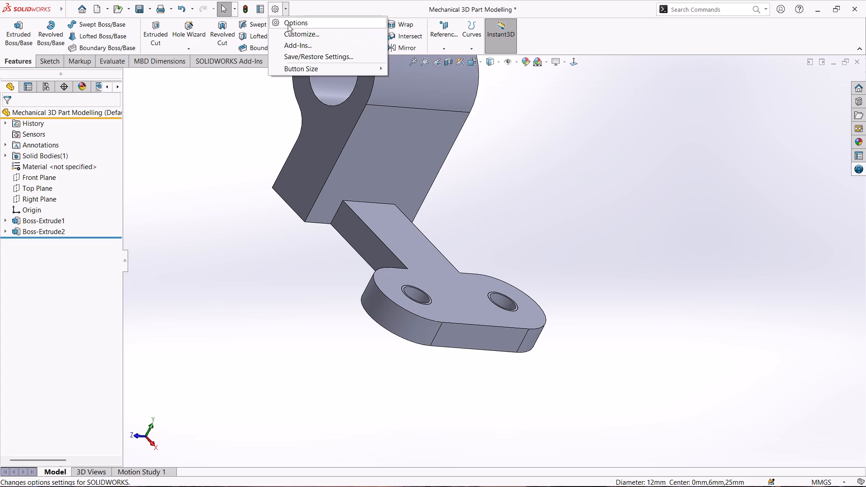
{"action": "left_click", "coordinate": [297, 24]}
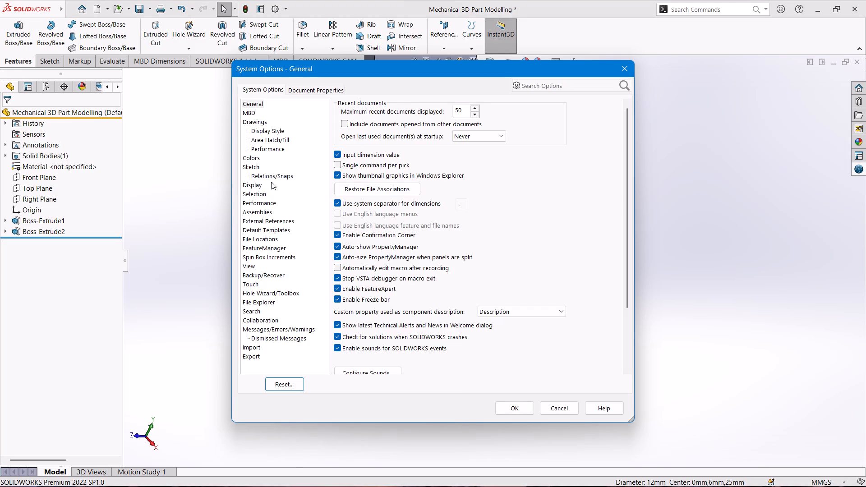
{"action": "left_click", "coordinate": [312, 92]}
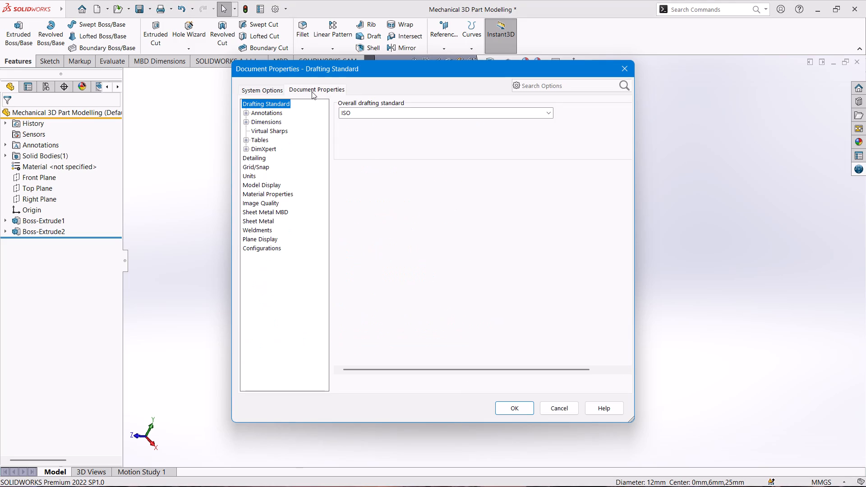
{"action": "left_click", "coordinate": [266, 114]}
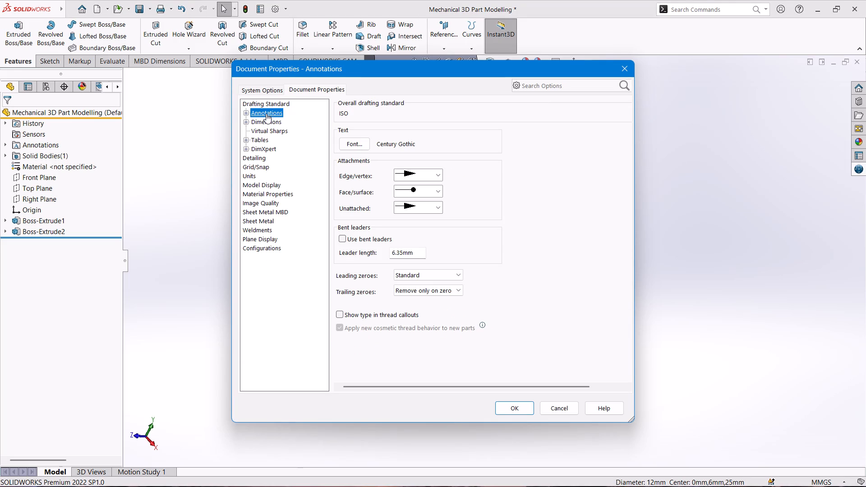
{"action": "left_click", "coordinate": [266, 121]}
{"action": "left_click", "coordinate": [264, 202]}
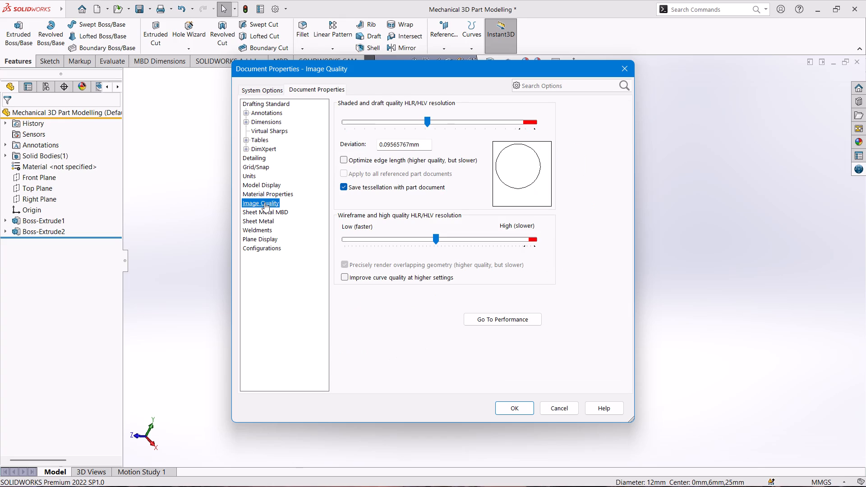
{"action": "left_click", "coordinate": [267, 193]}
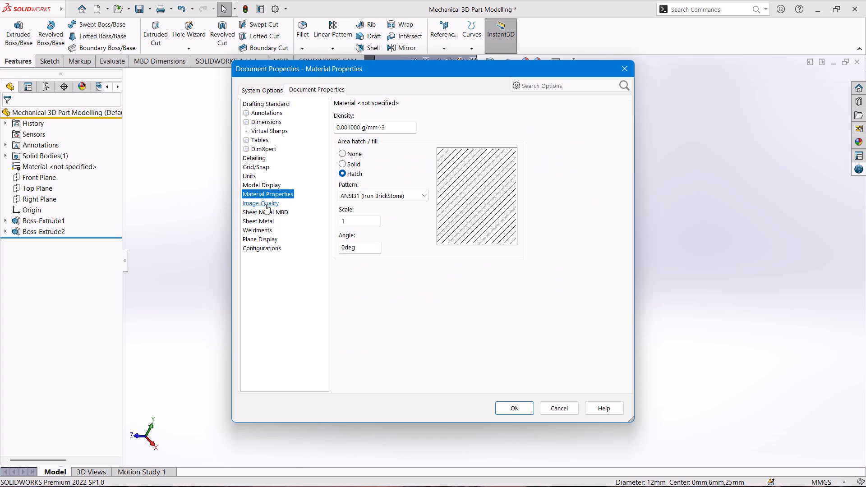
{"action": "left_click", "coordinate": [264, 216]}
{"action": "left_click", "coordinate": [264, 213]}
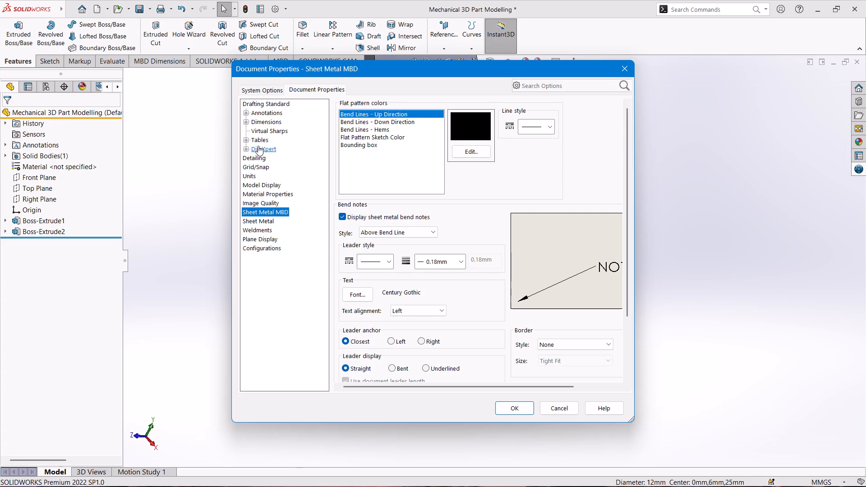
{"action": "left_click", "coordinate": [264, 112]}
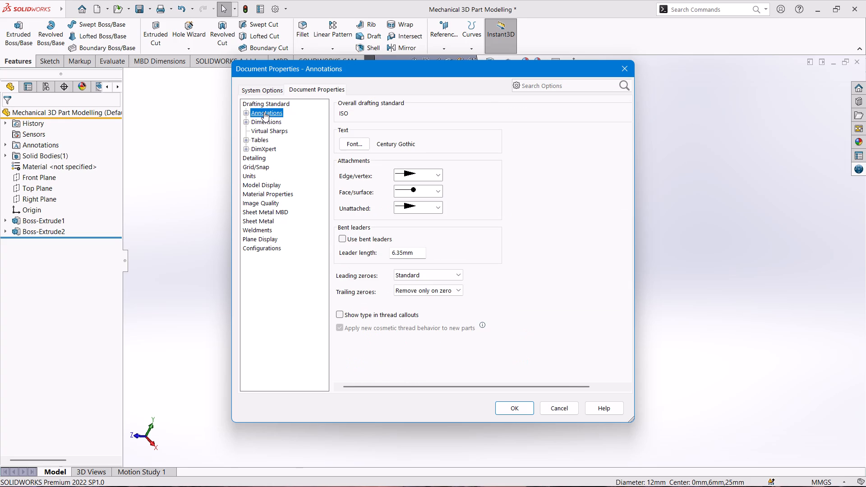
{"action": "left_click", "coordinate": [246, 112]}
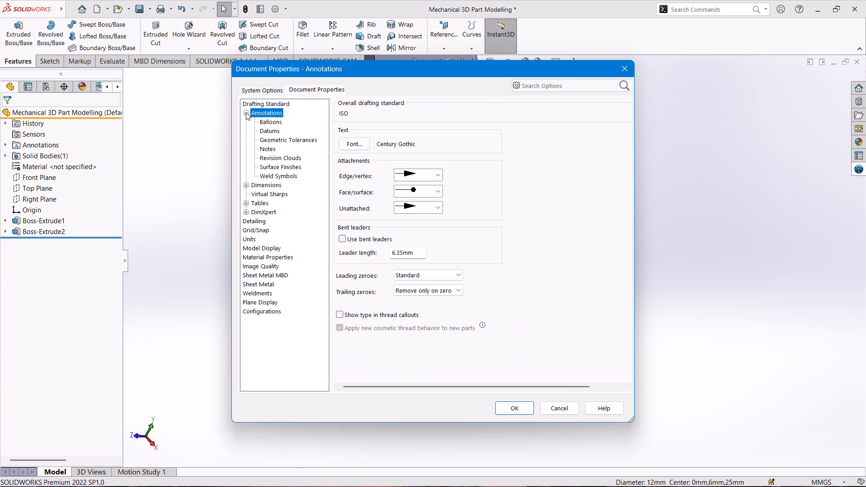
{"action": "left_click", "coordinate": [280, 142]}
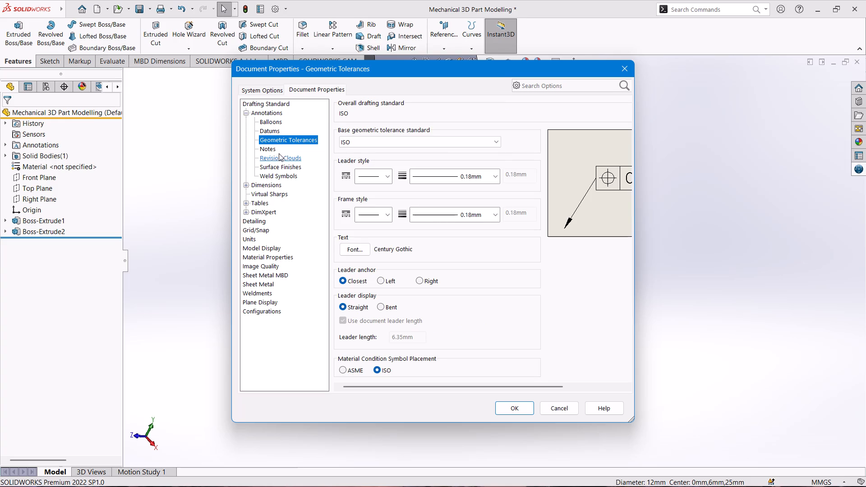
{"action": "left_click", "coordinate": [279, 175]}
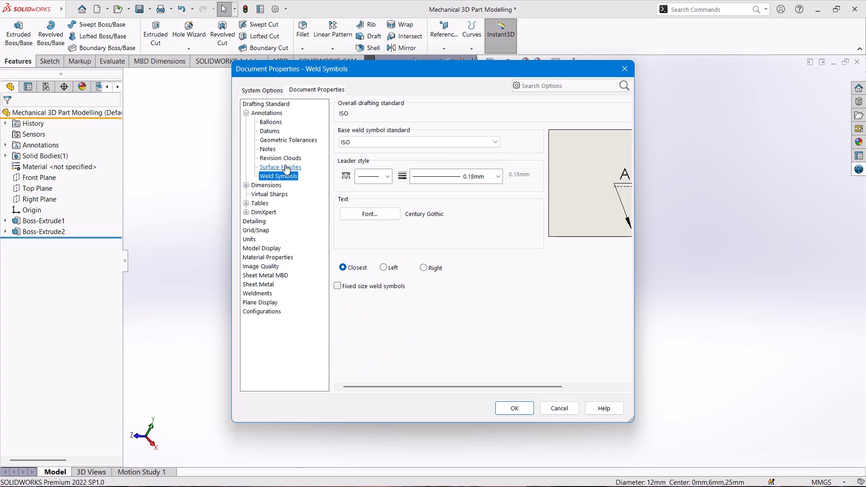
{"action": "left_click", "coordinate": [285, 165]}
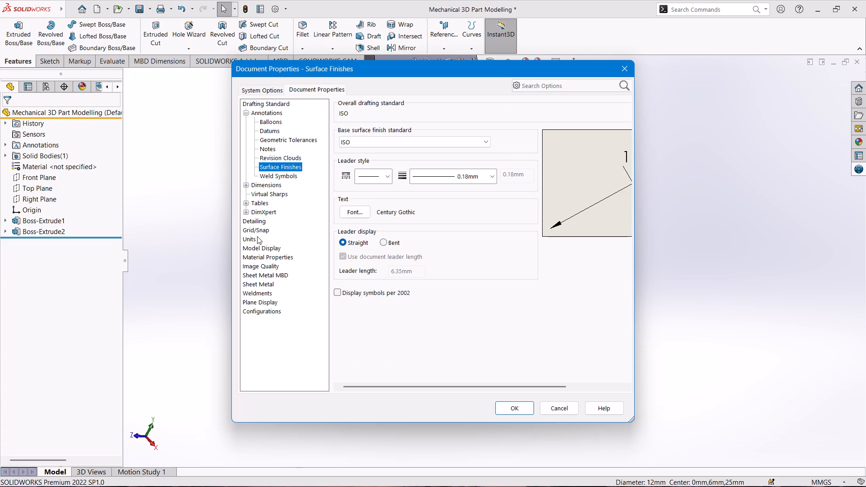
{"action": "left_click", "coordinate": [259, 246]}
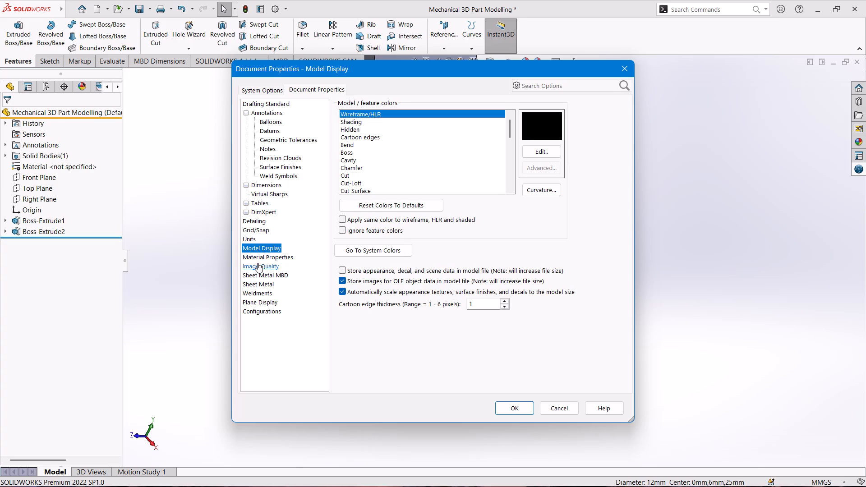
{"action": "left_click", "coordinate": [261, 256]}
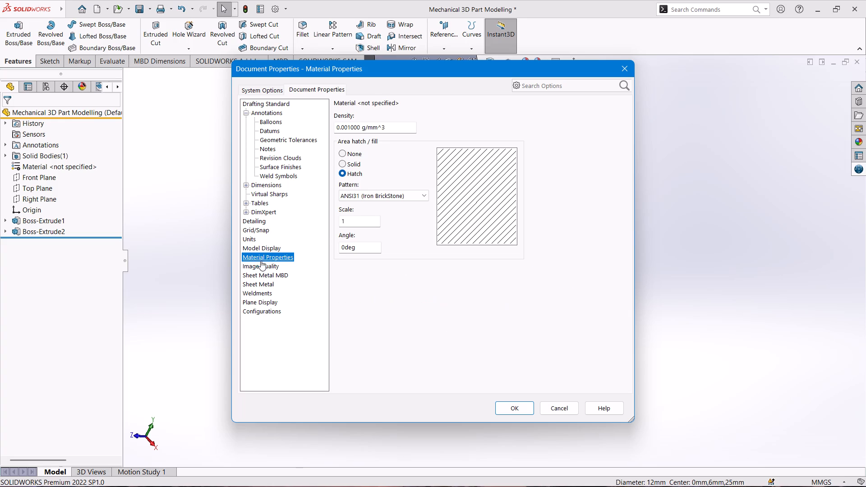
{"action": "left_click", "coordinate": [261, 266]}
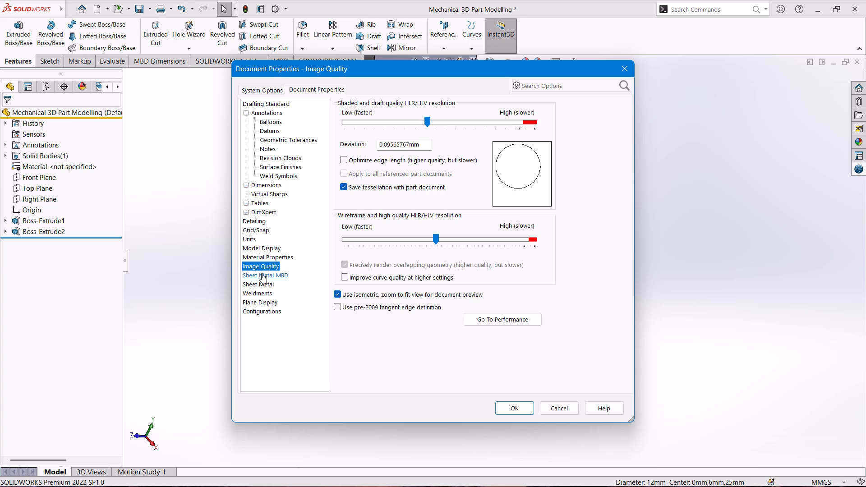
{"action": "left_click", "coordinate": [262, 273]}
{"action": "left_click", "coordinate": [262, 282]}
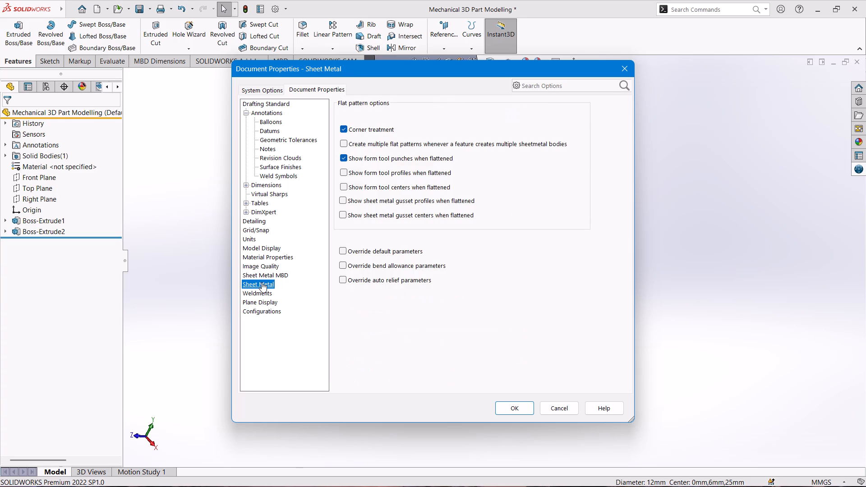
{"action": "left_click", "coordinate": [261, 291]}
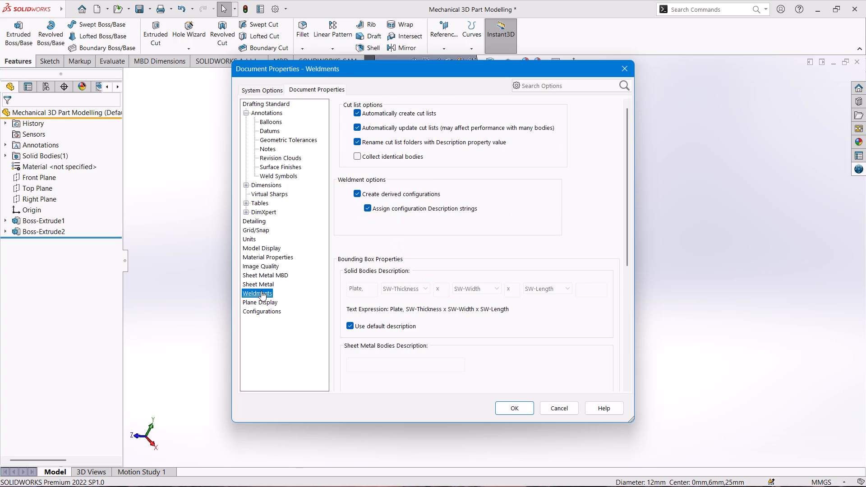
{"action": "left_click", "coordinate": [260, 299]}
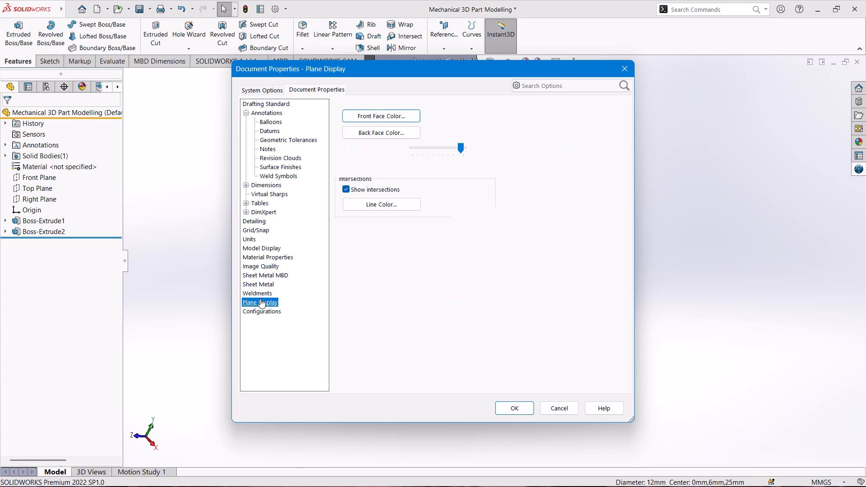
{"action": "left_click", "coordinate": [259, 311]}
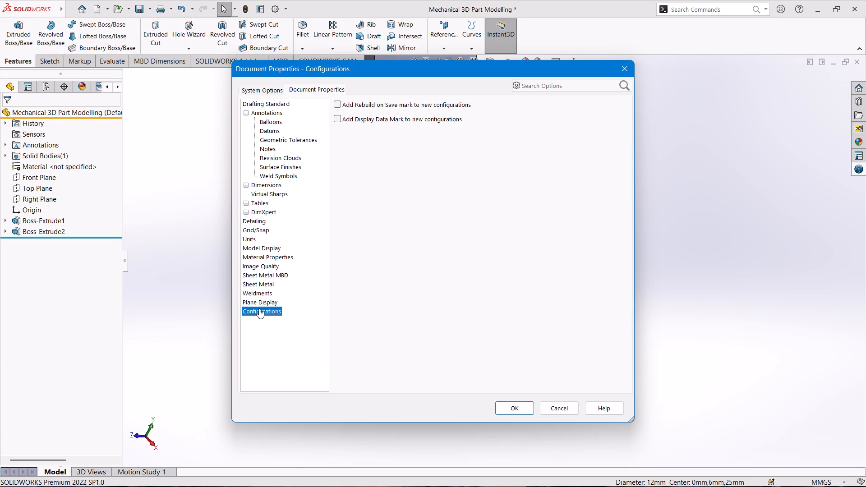
{"action": "left_click", "coordinate": [264, 187]}
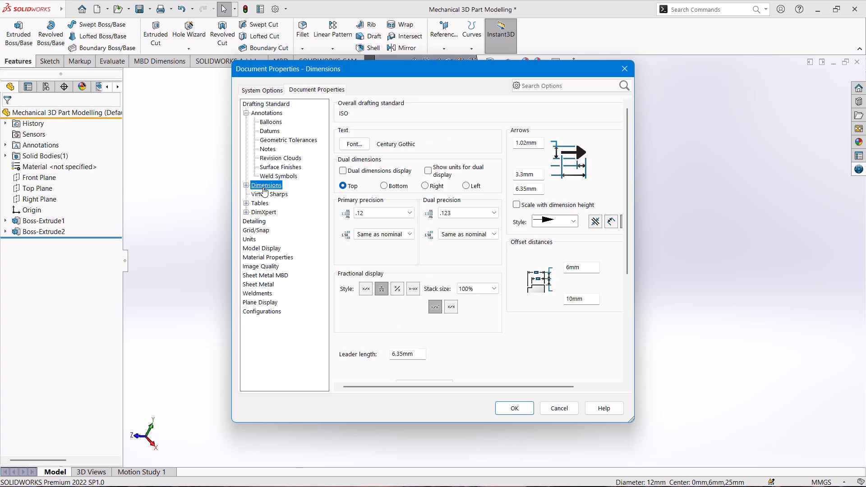
{"action": "left_click", "coordinate": [264, 196]}
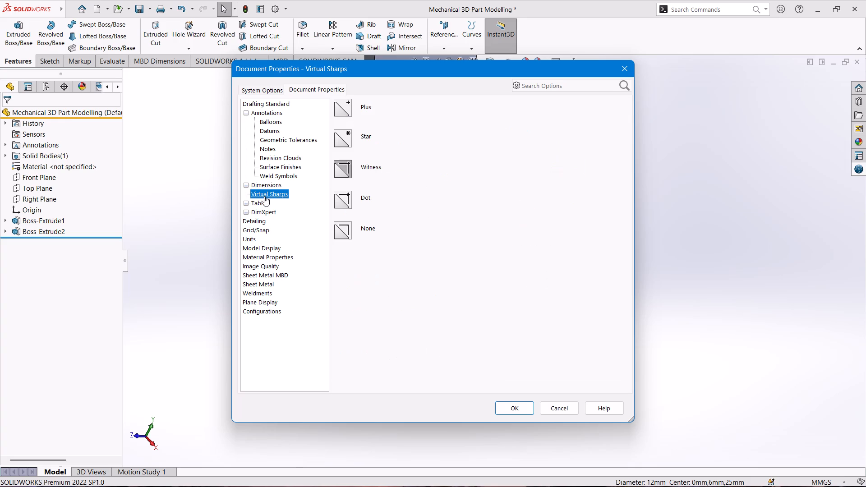
{"action": "left_click", "coordinate": [262, 206]}
Enable Shaded cosmetic threads in the document's Detailing display filter and apply the settings.
{"action": "left_click", "coordinate": [262, 211]}
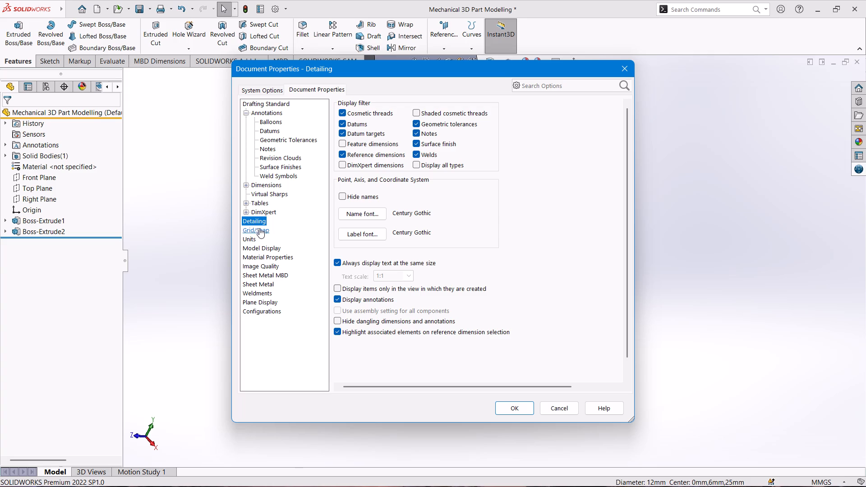
{"action": "left_click", "coordinate": [417, 115]}
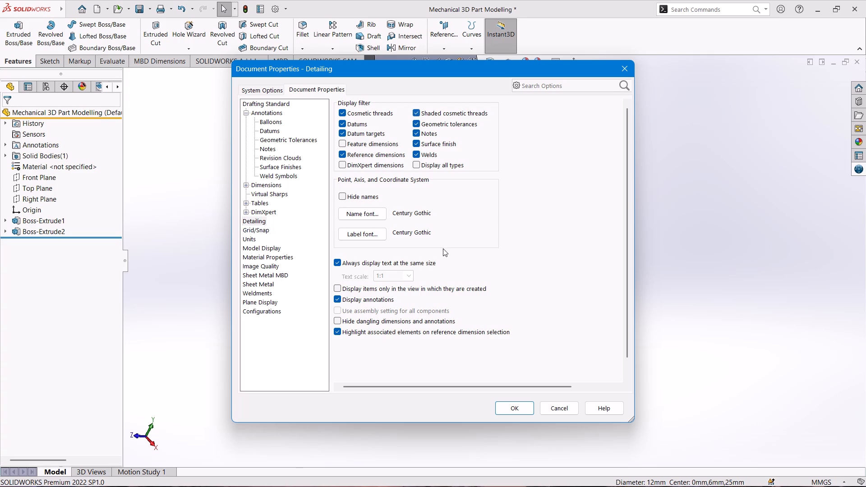
{"action": "left_click", "coordinate": [511, 409]}
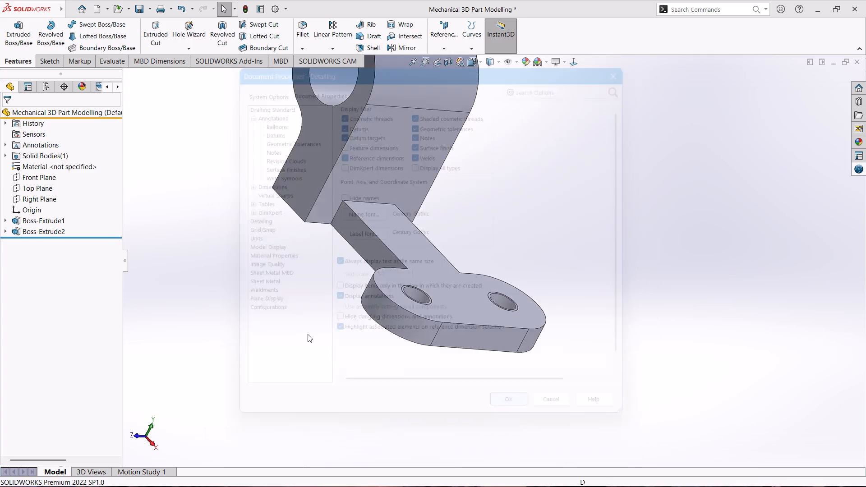
Examine the shaded threads in both base holes and the complete part, including the bored arm, from several angles and distances.
{"action": "middle_click_drag", "start_coordinate": [556, 252], "coordinate": [547, 263]}
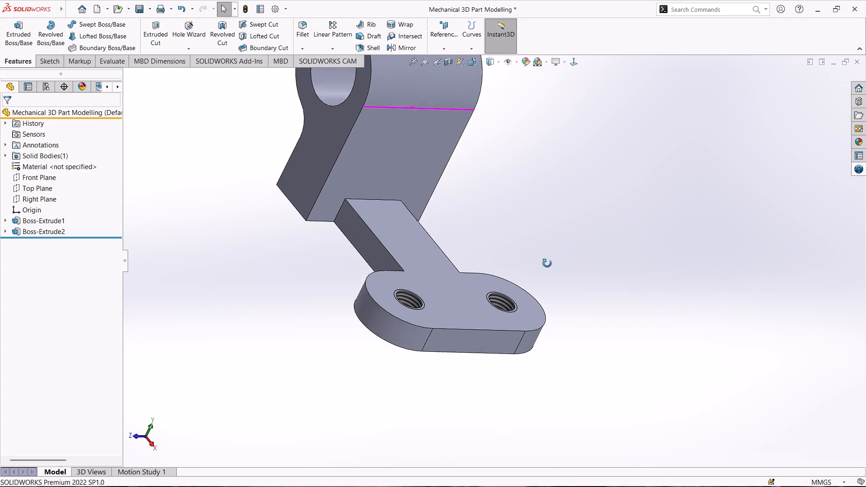
{"action": "middle_click_drag", "start_coordinate": [547, 263], "coordinate": [521, 257]}
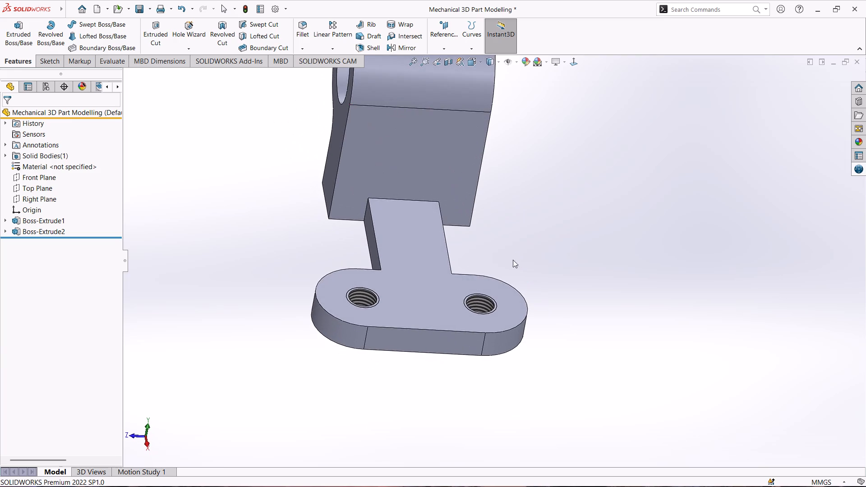
{"action": "scroll", "coordinate": [334, 254], "scroll_direction": "down", "scroll_amount": 1}
{"action": "scroll", "coordinate": [332, 249], "scroll_direction": "up", "scroll_amount": 2}
{"action": "scroll", "coordinate": [336, 203], "scroll_direction": "up", "scroll_amount": 1}
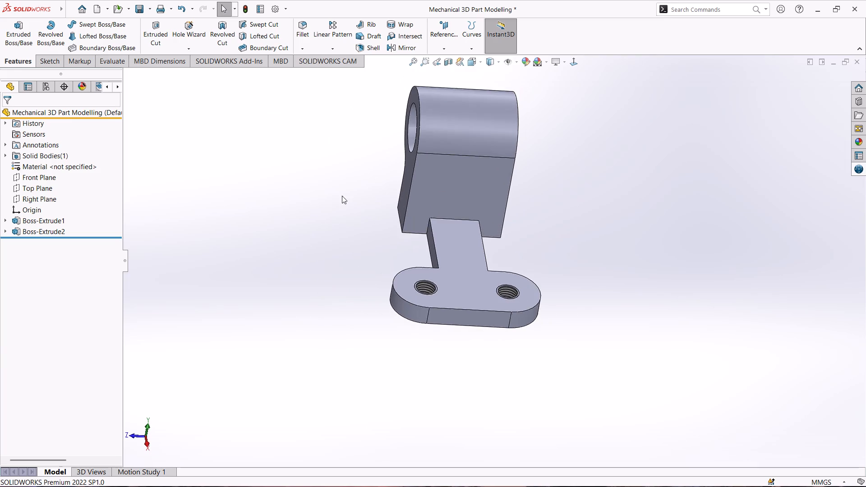
{"action": "scroll", "coordinate": [347, 192], "scroll_direction": "down", "scroll_amount": 1}
{"action": "middle_click_drag", "start_coordinate": [343, 195], "coordinate": [406, 293]}
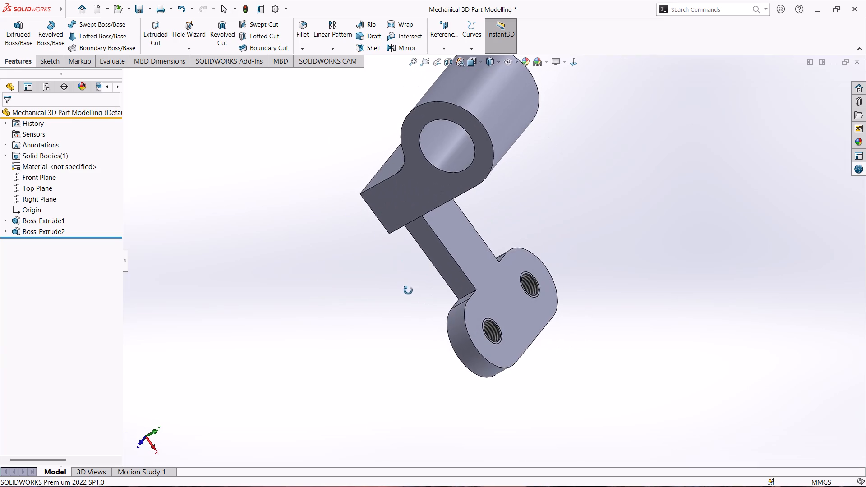
{"action": "scroll", "coordinate": [417, 258], "scroll_direction": "up", "scroll_amount": 2}
{"action": "middle_click_drag", "start_coordinate": [578, 191], "coordinate": [548, 106]}
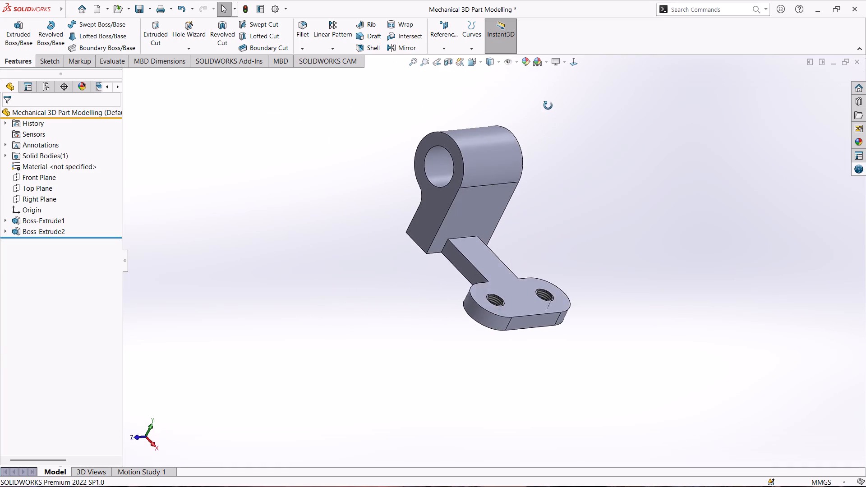
{"action": "middle_click_drag", "start_coordinate": [548, 106], "coordinate": [565, 118]}
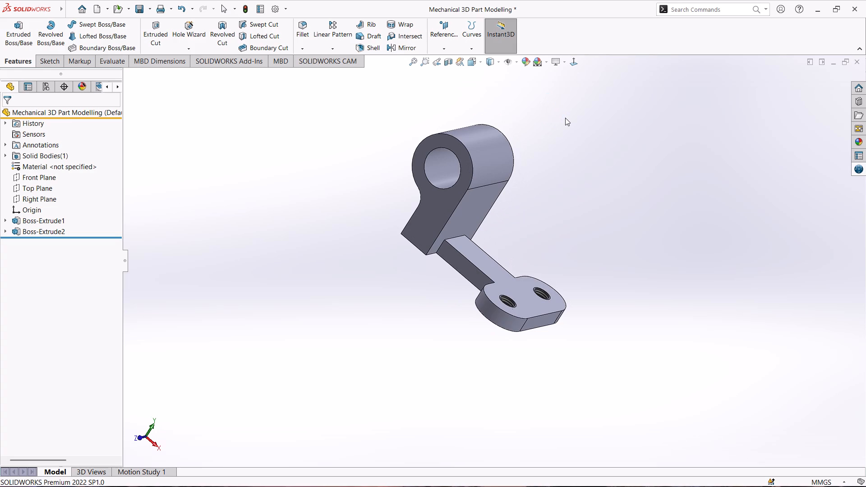
{"action": "scroll", "coordinate": [564, 189], "scroll_direction": "down", "scroll_amount": 1}
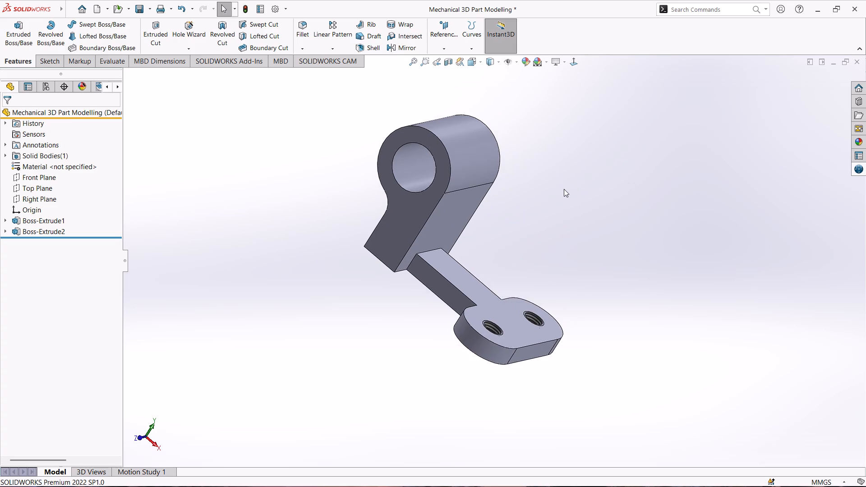
{"action": "scroll", "coordinate": [560, 188], "scroll_direction": "down", "scroll_amount": 1}
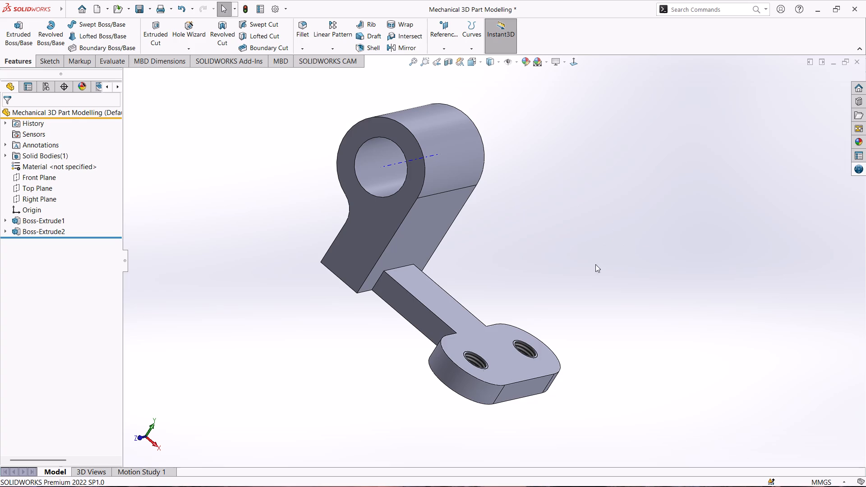
{"action": "scroll", "coordinate": [594, 319], "scroll_direction": "down", "scroll_amount": 1}
{"action": "scroll", "coordinate": [538, 319], "scroll_direction": "down", "scroll_amount": 1}
{"action": "scroll", "coordinate": [513, 313], "scroll_direction": "up", "scroll_amount": 2}
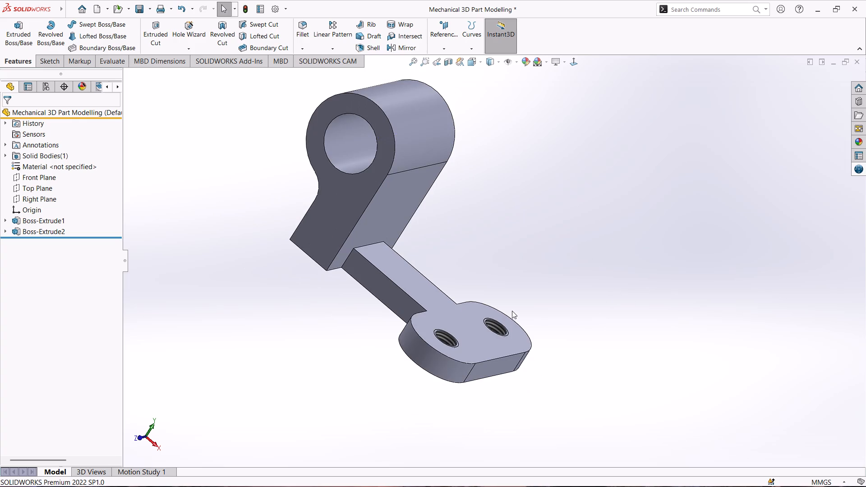
{"action": "scroll", "coordinate": [506, 272], "scroll_direction": "up", "scroll_amount": 1}
{"action": "middle_click_drag", "start_coordinate": [504, 266], "coordinate": [437, 334]}
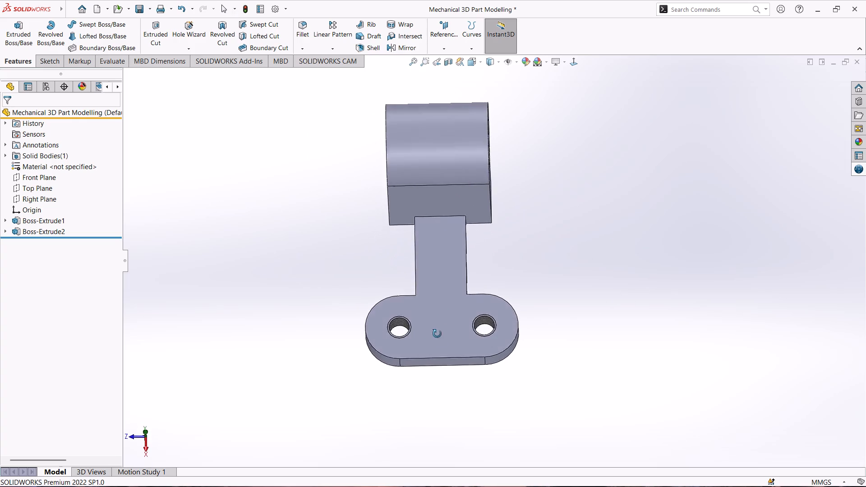
Sketch a line about 122 mm long on the Front Plane from the base's outer upper corner to the arm's outer round edge.
{"action": "middle_click_drag", "start_coordinate": [437, 334], "coordinate": [488, 285]}
{"action": "scroll", "coordinate": [374, 234], "scroll_direction": "down", "scroll_amount": 2}
{"action": "scroll", "coordinate": [369, 222], "scroll_direction": "up", "scroll_amount": 2}
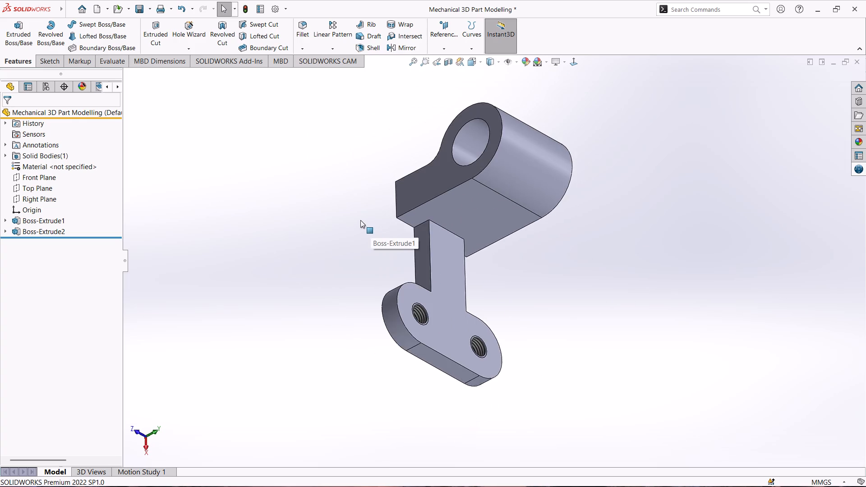
{"action": "scroll", "coordinate": [358, 221], "scroll_direction": "down", "scroll_amount": 2}
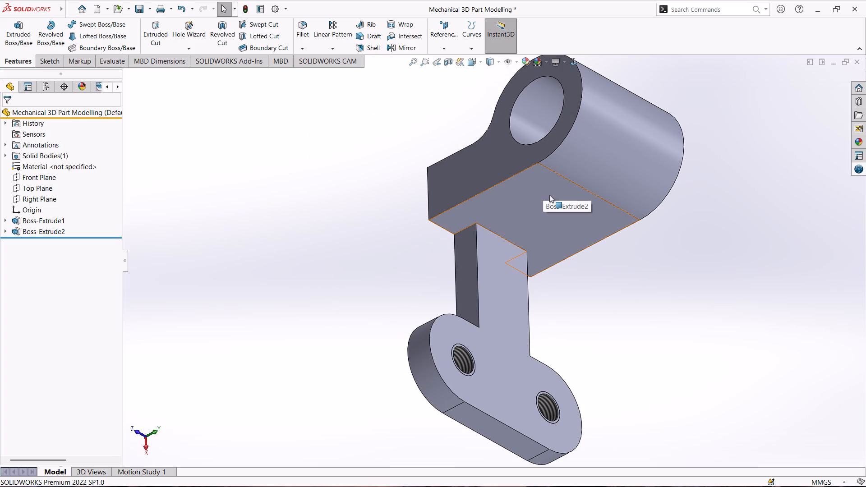
{"action": "left_click", "coordinate": [30, 176]}
{"action": "left_click", "coordinate": [42, 164]}
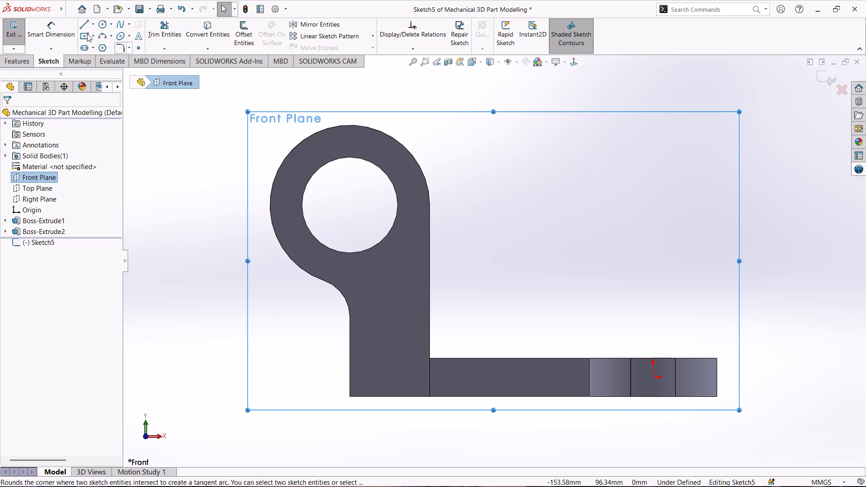
{"action": "left_click", "coordinate": [83, 23]}
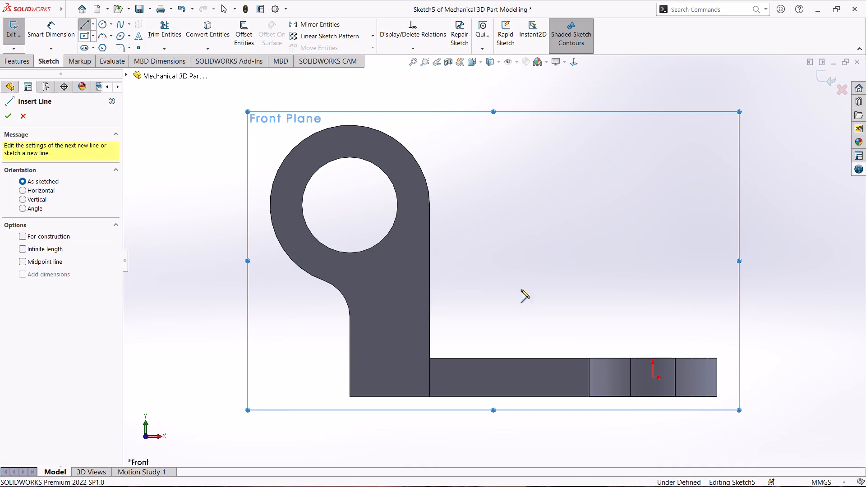
{"action": "left_click", "coordinate": [717, 358]}
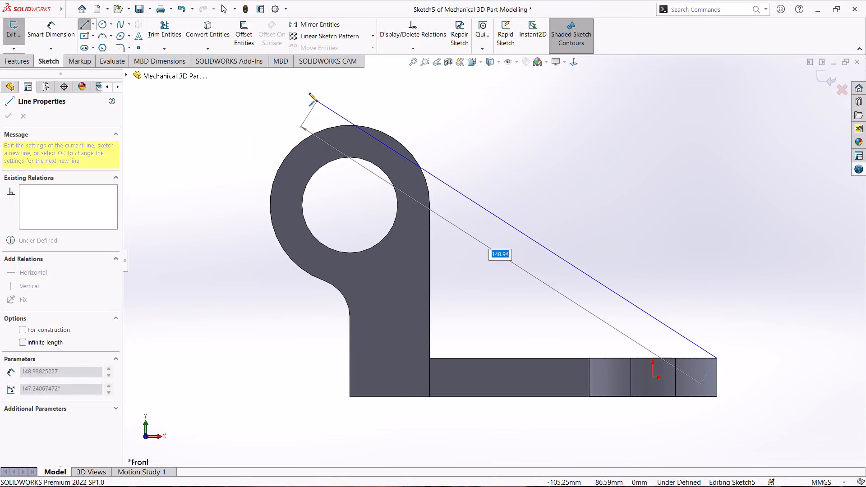
{"action": "left_click", "coordinate": [395, 138]}
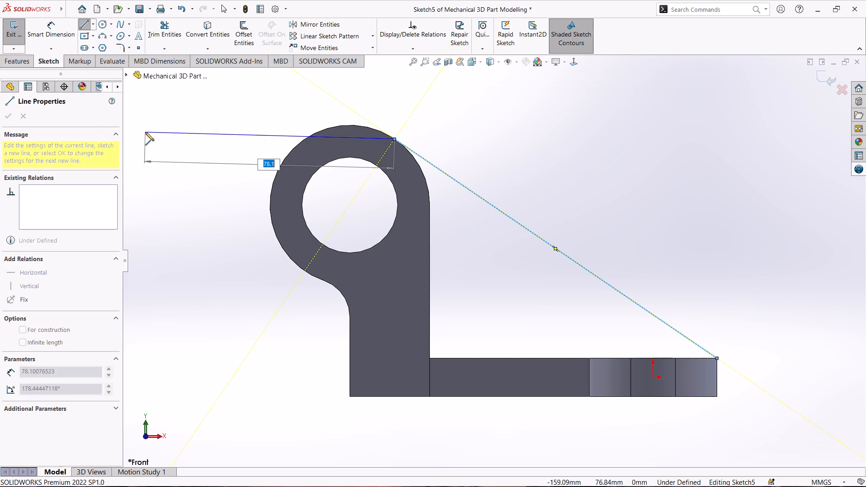
{"action": "key", "text": "Escape"}
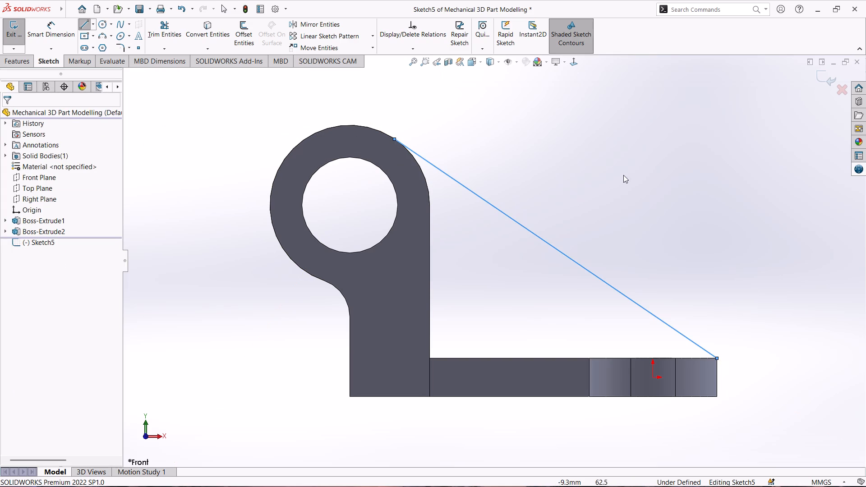
Make the sloped line tangent to the arm's outer round edge and exit the sketch.
{"action": "scroll", "coordinate": [538, 158], "scroll_direction": "down", "scroll_amount": 1}
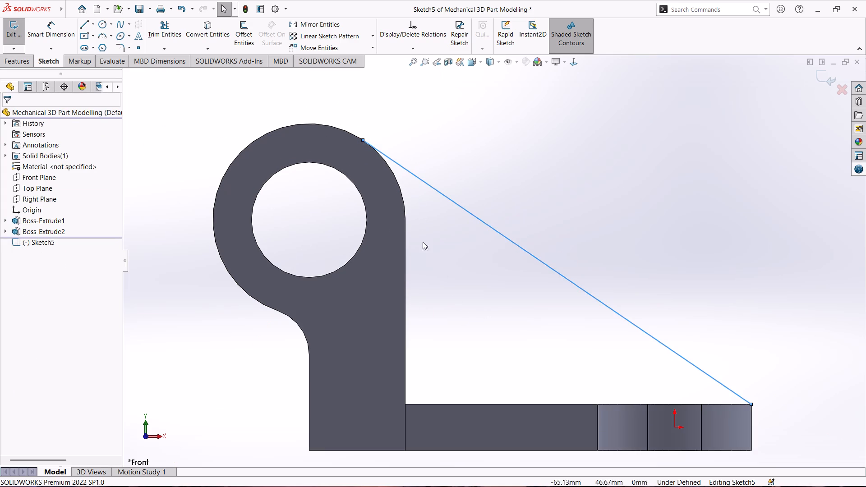
{"action": "left_click", "coordinate": [402, 199], "text": "ctrl"}
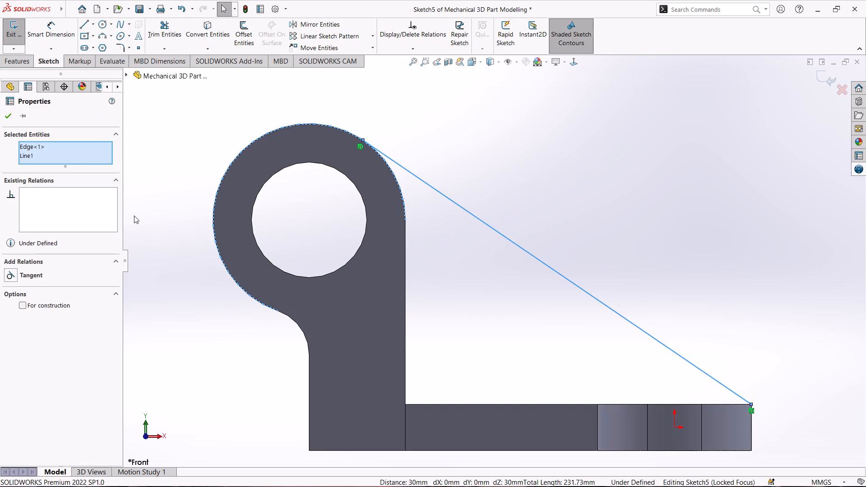
{"action": "left_click", "coordinate": [32, 275]}
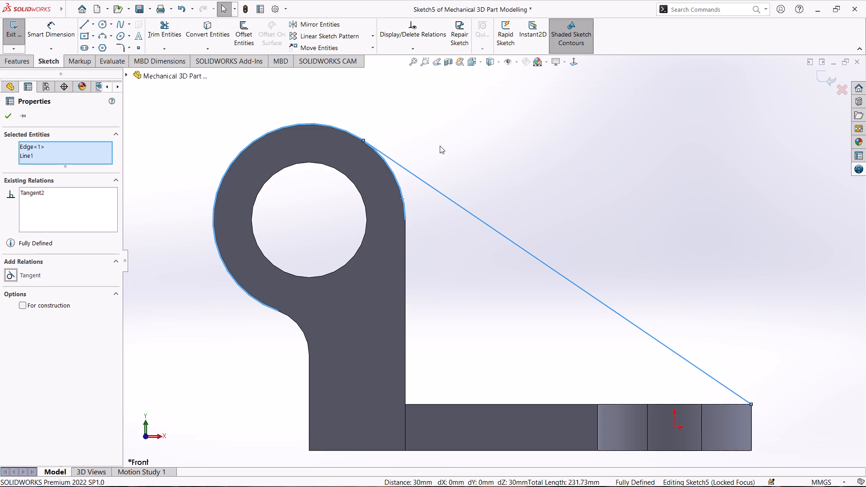
{"action": "left_click", "coordinate": [11, 120]}
{"action": "scroll", "coordinate": [622, 163], "scroll_direction": "down", "scroll_amount": 1}
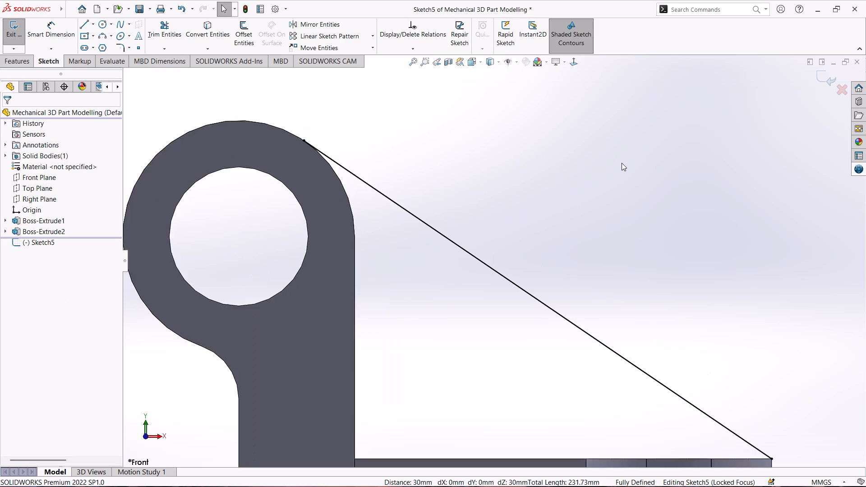
{"action": "scroll", "coordinate": [622, 163], "scroll_direction": "up", "scroll_amount": 3}
{"action": "middle_click_drag", "start_coordinate": [615, 186], "coordinate": [609, 216]}
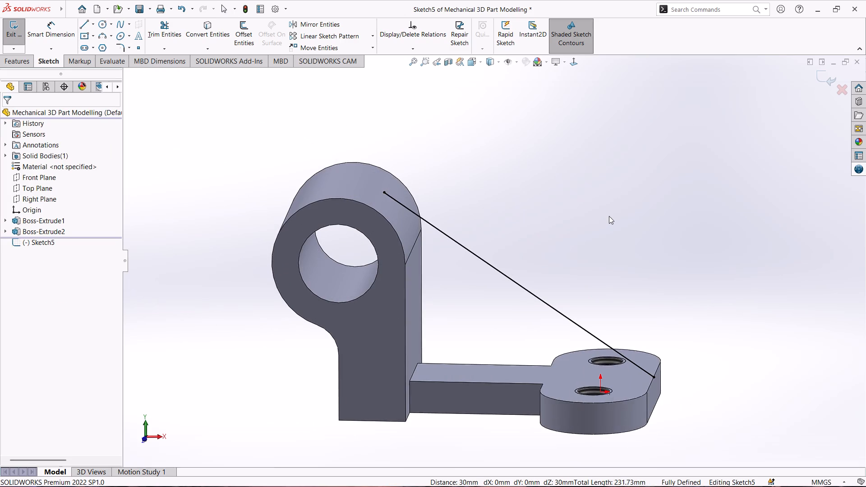
{"action": "middle_click_drag", "start_coordinate": [608, 218], "coordinate": [603, 234]}
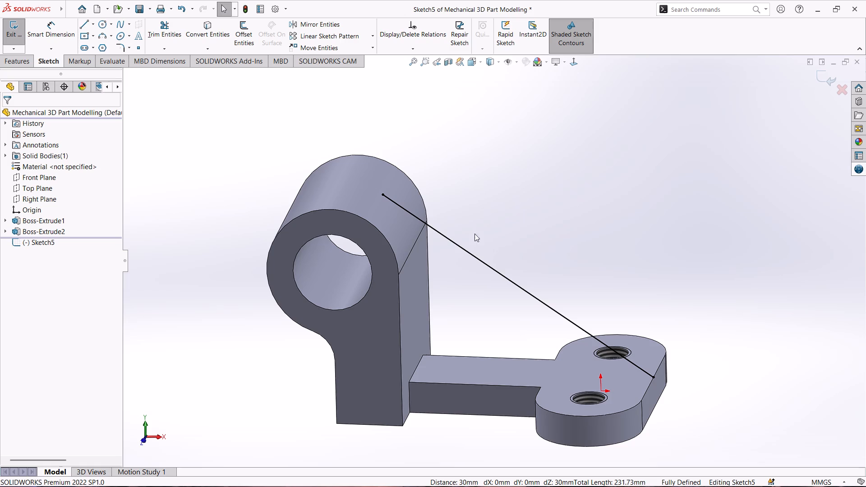
{"action": "left_click", "coordinate": [10, 37]}
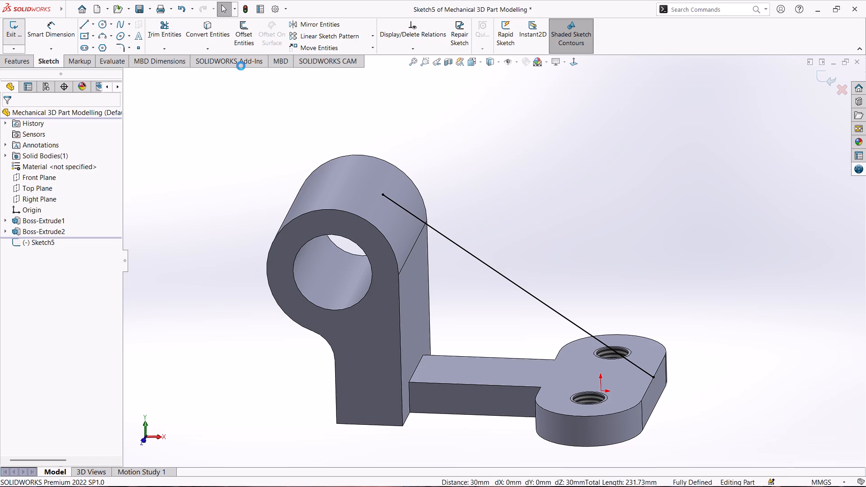
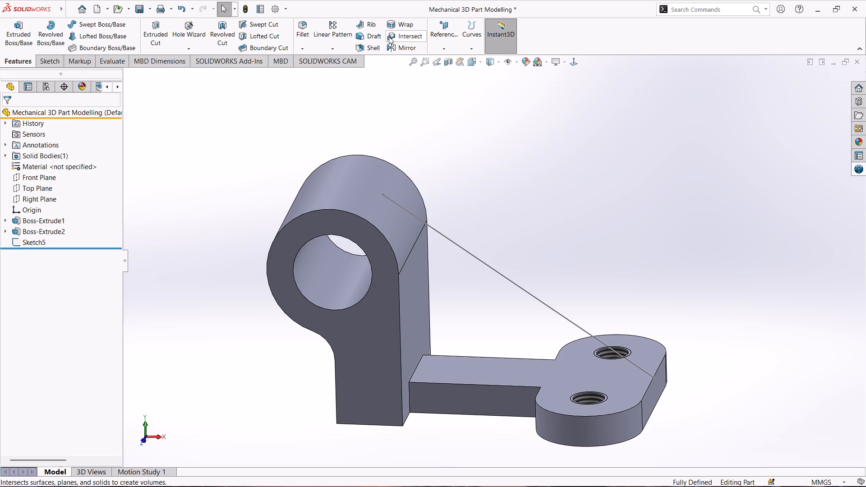
Create a 10 mm rib from the sloped line, thickened on both sides, parallel to the sketch, with the material side flipped towards the base.
{"action": "left_click", "coordinate": [375, 27]}
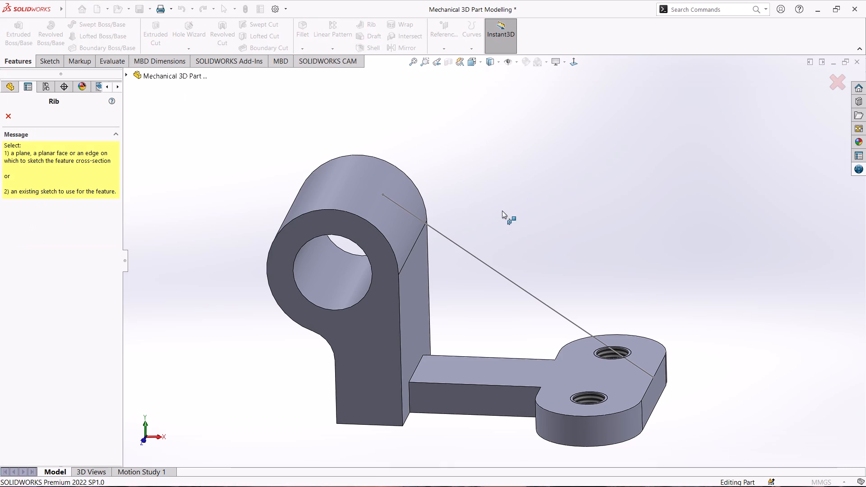
{"action": "left_click", "coordinate": [491, 268]}
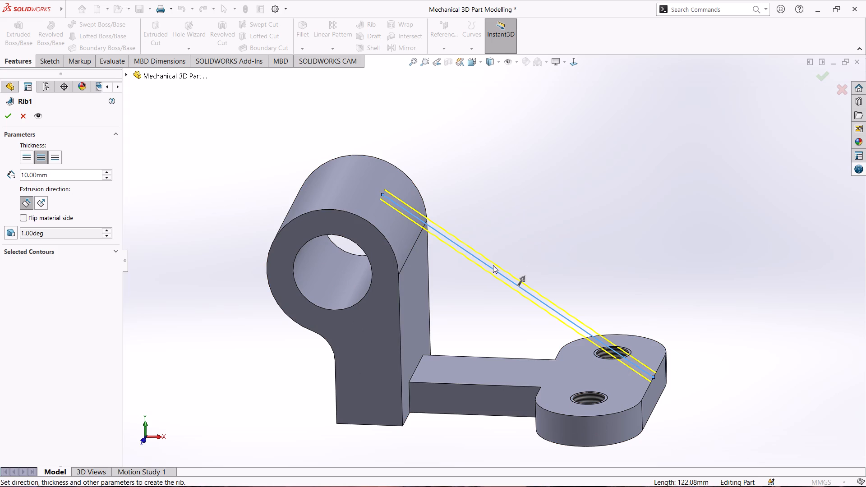
{"action": "left_click", "coordinate": [42, 203]}
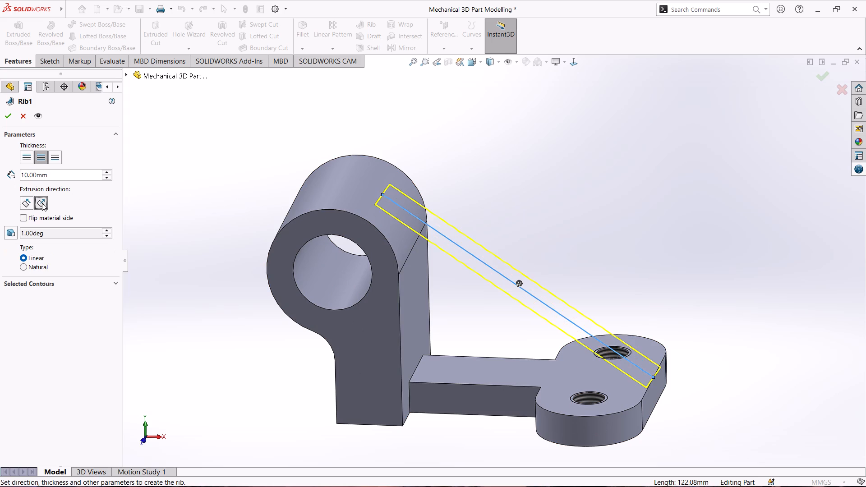
{"action": "left_click", "coordinate": [29, 205]}
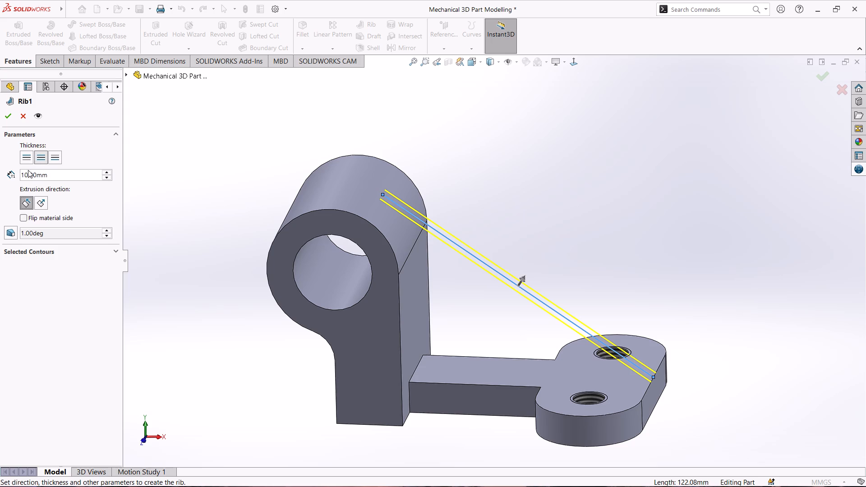
{"action": "left_click", "coordinate": [10, 174]}
{"action": "left_click", "coordinate": [22, 218]}
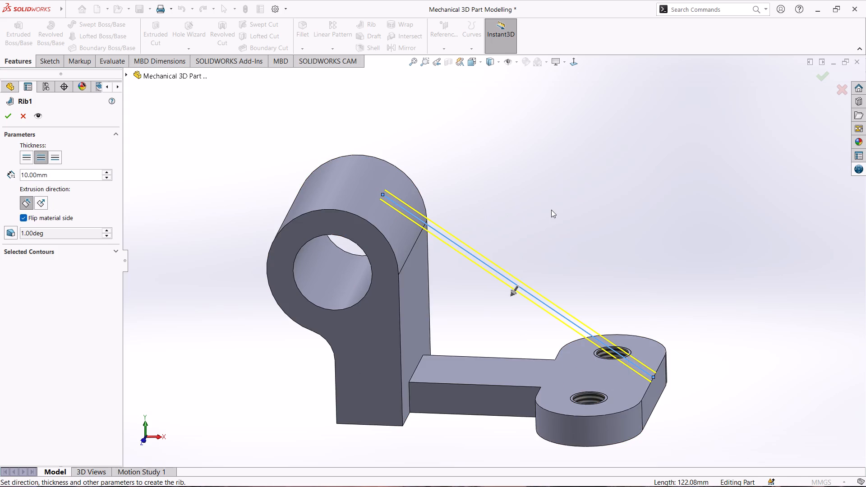
{"action": "middle_click_drag", "start_coordinate": [551, 210], "coordinate": [495, 231]}
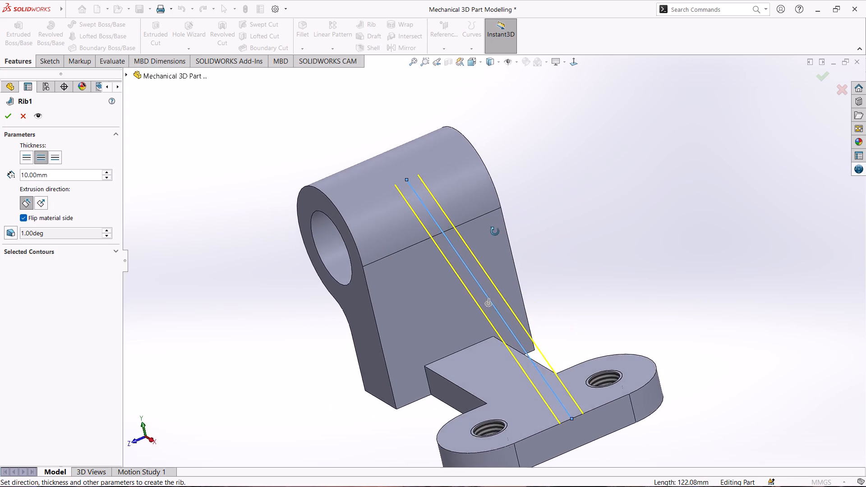
{"action": "middle_click_drag", "start_coordinate": [495, 231], "coordinate": [522, 236]}
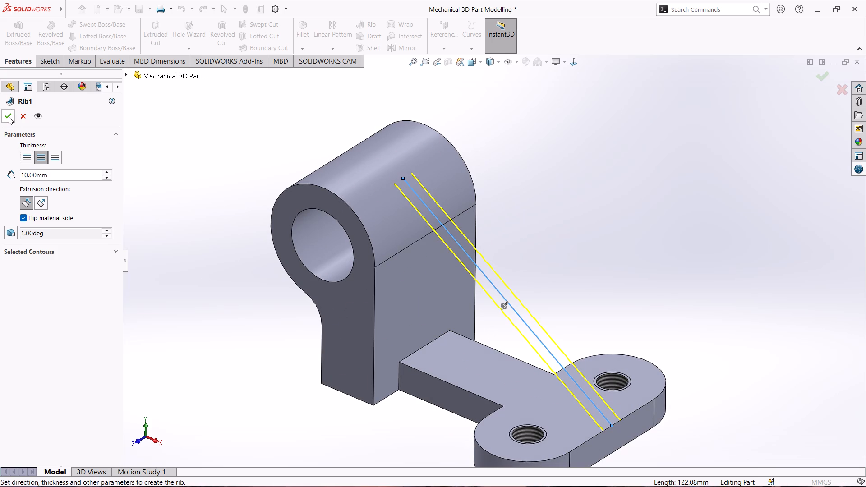
{"action": "left_click", "coordinate": [9, 117]}
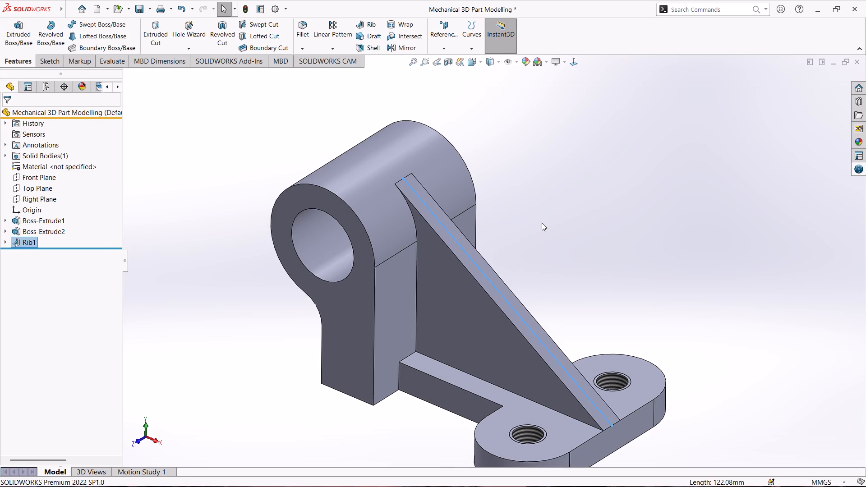
Examine the rib between the arm and the base from several angles and distances.
{"action": "middle_click_drag", "start_coordinate": [542, 223], "coordinate": [558, 226]}
{"action": "left_click", "coordinate": [558, 226]}
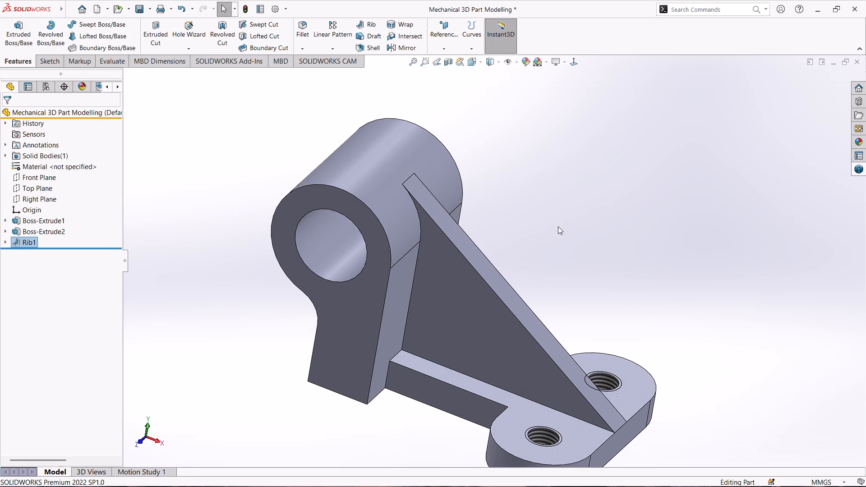
{"action": "middle_click_drag", "start_coordinate": [675, 233], "coordinate": [677, 238]}
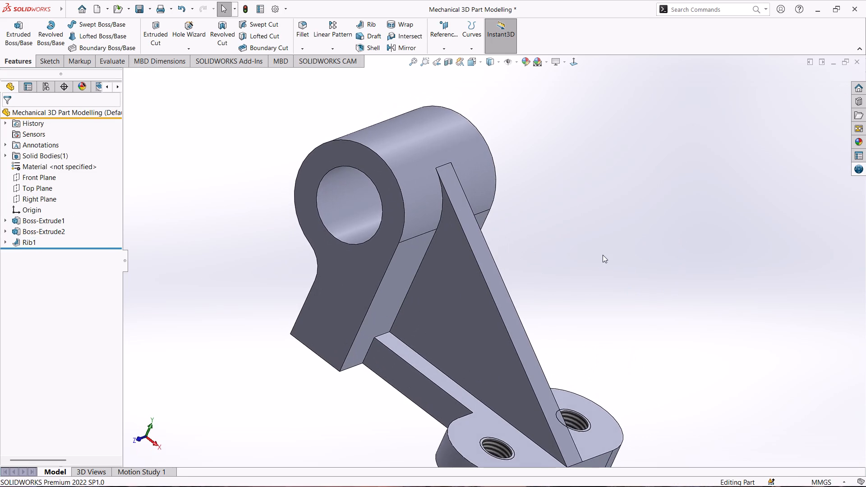
{"action": "scroll", "coordinate": [583, 265], "scroll_direction": "down", "scroll_amount": 2}
{"action": "scroll", "coordinate": [580, 264], "scroll_direction": "up", "scroll_amount": 4}
{"action": "middle_click_drag", "start_coordinate": [531, 270], "coordinate": [516, 285]}
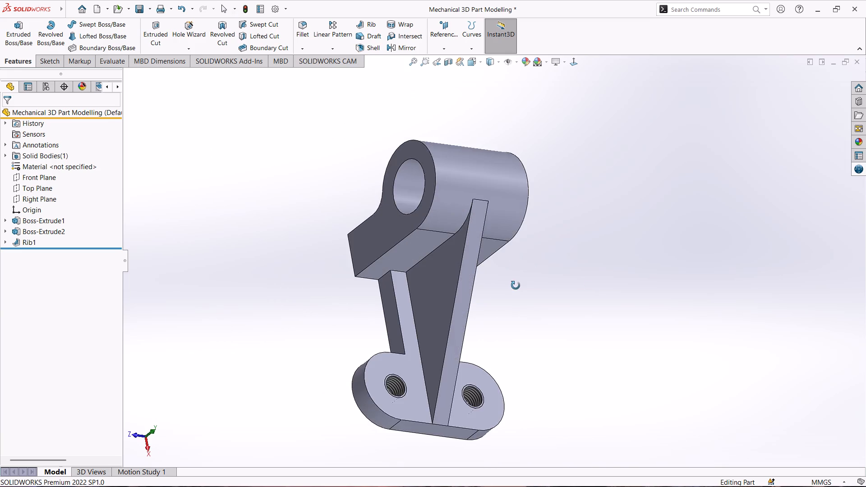
{"action": "middle_click_drag", "start_coordinate": [516, 285], "coordinate": [516, 295]}
{"action": "scroll", "coordinate": [336, 293], "scroll_direction": "up", "scroll_amount": 2}
{"action": "scroll", "coordinate": [364, 227], "scroll_direction": "down", "scroll_amount": 1}
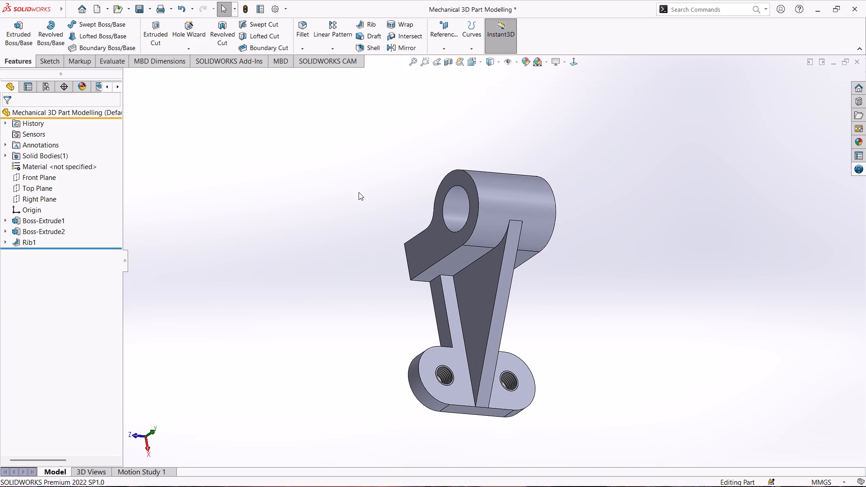
Add an ANSI Metric M33x2.0 machine cosmetic thread, Up to Next, to the circular edge of the arm's bore.
{"action": "middle_click_drag", "start_coordinate": [359, 192], "coordinate": [387, 223]}
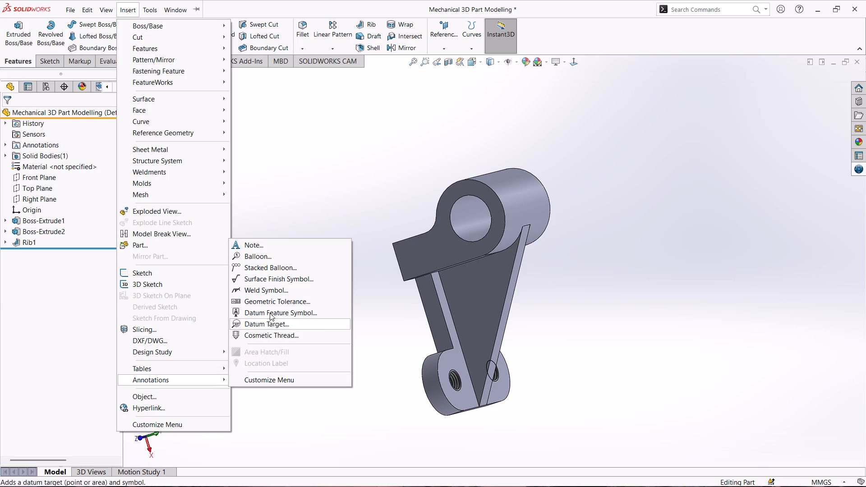
{"action": "left_click", "coordinate": [259, 333]}
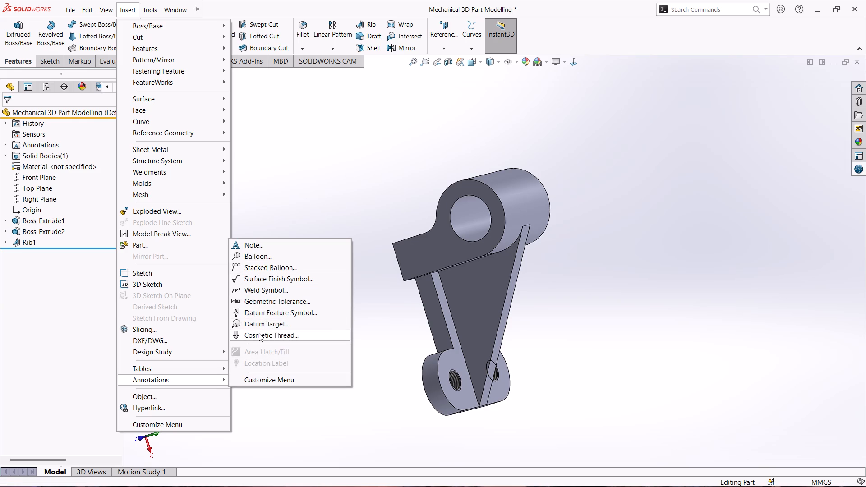
{"action": "left_click", "coordinate": [458, 234]}
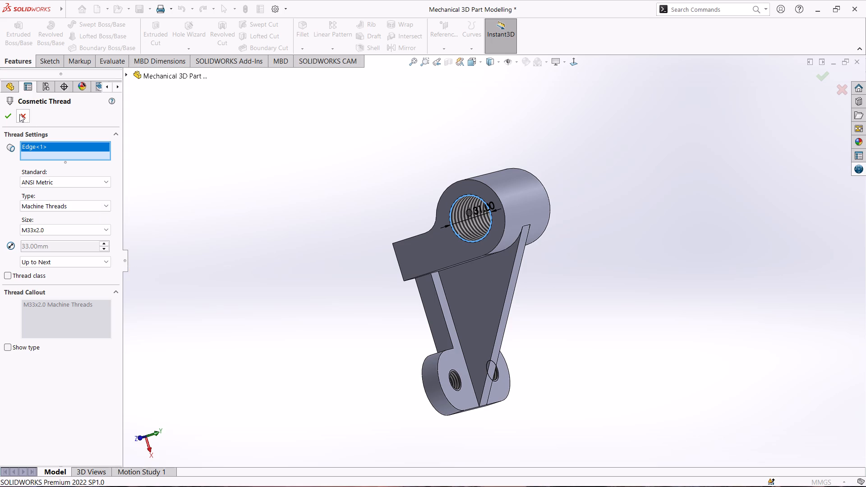
{"action": "left_click", "coordinate": [6, 117]}
Examine the threaded arm bore, rib and base from several angles, including straight from above and normal to the Front Plane.
{"action": "scroll", "coordinate": [590, 266], "scroll_direction": "down", "scroll_amount": 1}
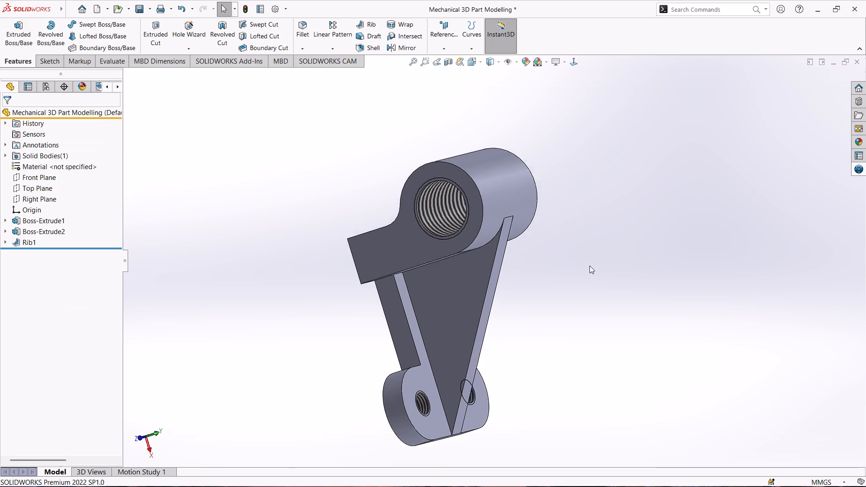
{"action": "scroll", "coordinate": [590, 266], "scroll_direction": "down", "scroll_amount": 1}
{"action": "scroll", "coordinate": [590, 266], "scroll_direction": "up", "scroll_amount": 2}
{"action": "middle_click_drag", "start_coordinate": [591, 281], "coordinate": [613, 230]}
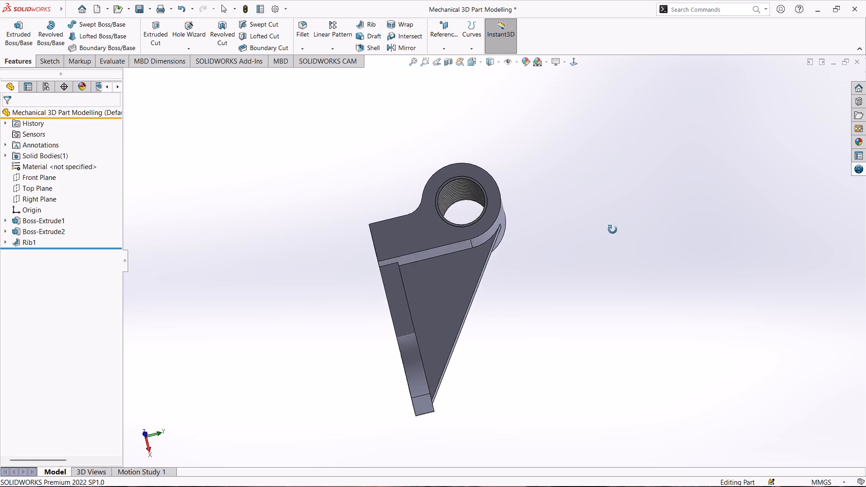
{"action": "middle_click_drag", "start_coordinate": [613, 230], "coordinate": [544, 200]}
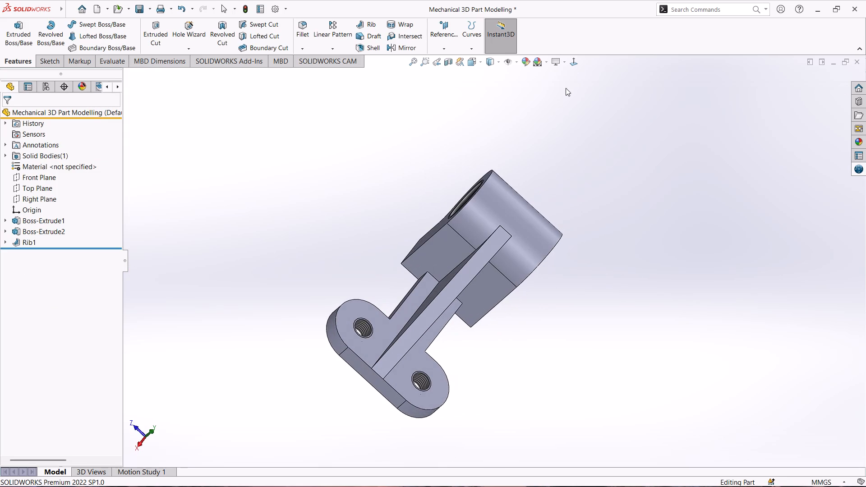
{"action": "left_click", "coordinate": [572, 61]}
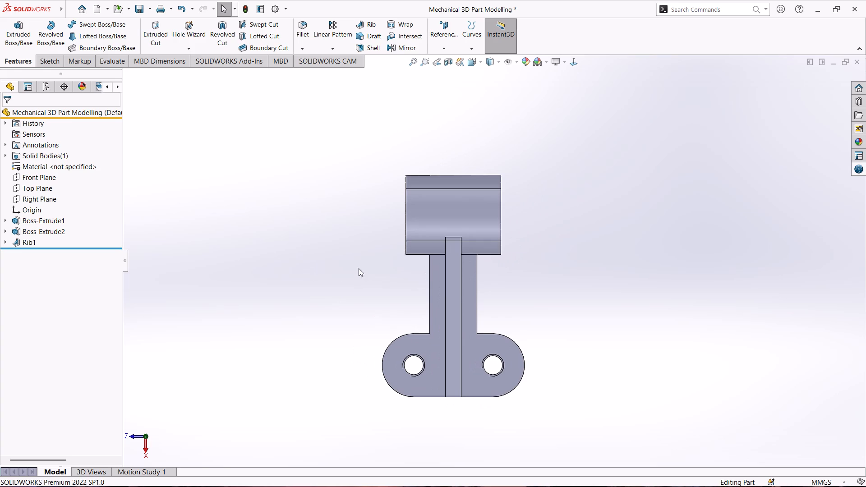
{"action": "middle_click_drag", "start_coordinate": [301, 279], "coordinate": [411, 300]}
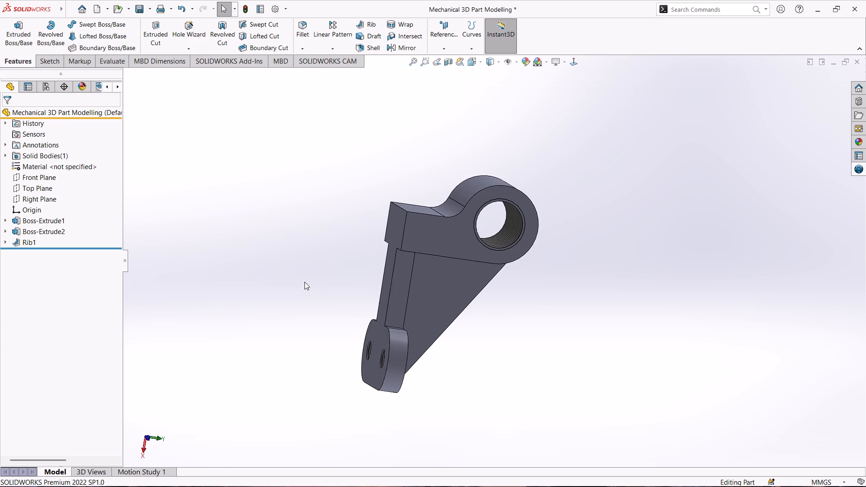
{"action": "left_click", "coordinate": [37, 177]}
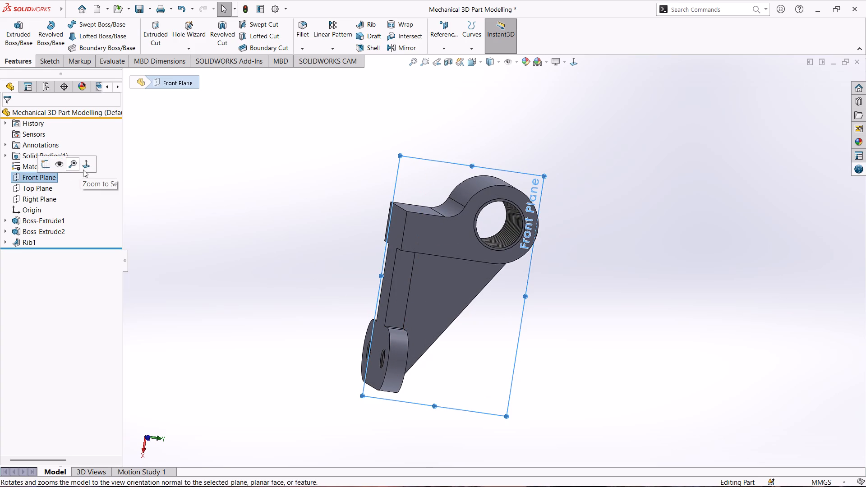
{"action": "left_click", "coordinate": [88, 165]}
{"action": "scroll", "coordinate": [272, 197], "scroll_direction": "down", "scroll_amount": 2}
{"action": "scroll", "coordinate": [273, 199], "scroll_direction": "up", "scroll_amount": 4}
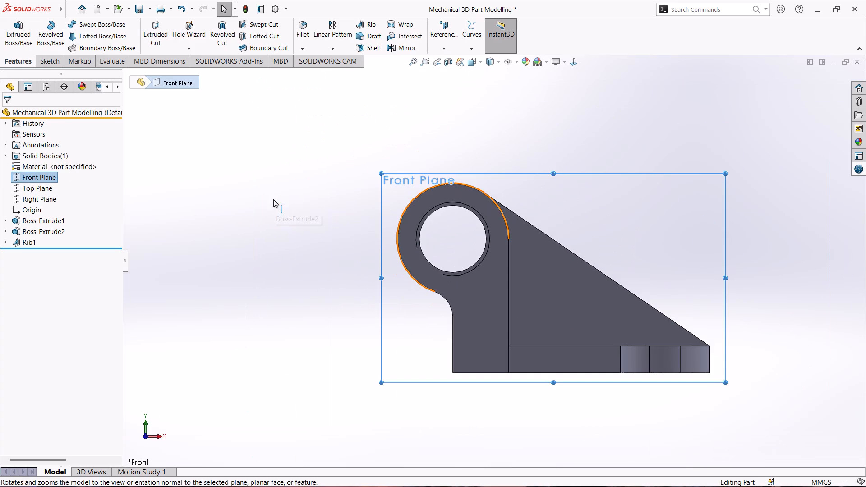
{"action": "middle_click_drag", "start_coordinate": [310, 224], "coordinate": [325, 280]}
{"action": "scroll", "coordinate": [334, 287], "scroll_direction": "down", "scroll_amount": 1}
{"action": "scroll", "coordinate": [309, 269], "scroll_direction": "up", "scroll_amount": 2}
{"action": "left_click", "coordinate": [324, 266]}
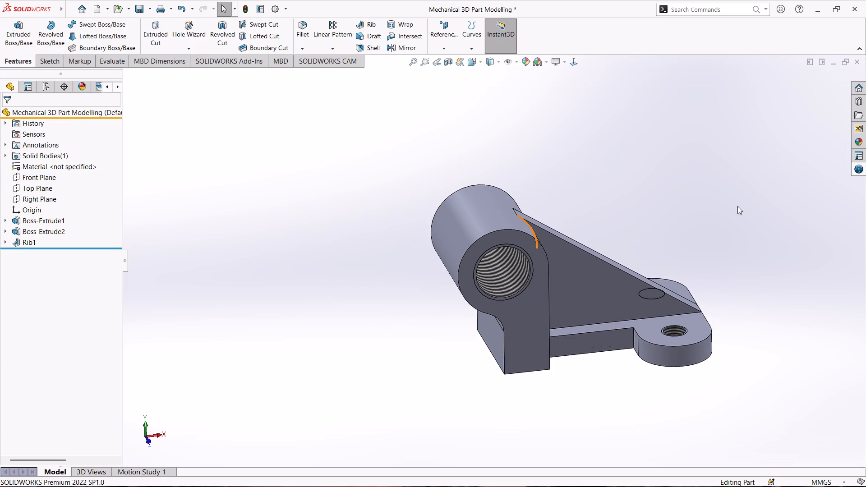
{"action": "scroll", "coordinate": [723, 208], "scroll_direction": "down", "scroll_amount": 2}
{"action": "scroll", "coordinate": [646, 220], "scroll_direction": "up", "scroll_amount": 3}
{"action": "middle_click_drag", "start_coordinate": [599, 202], "coordinate": [544, 227]}
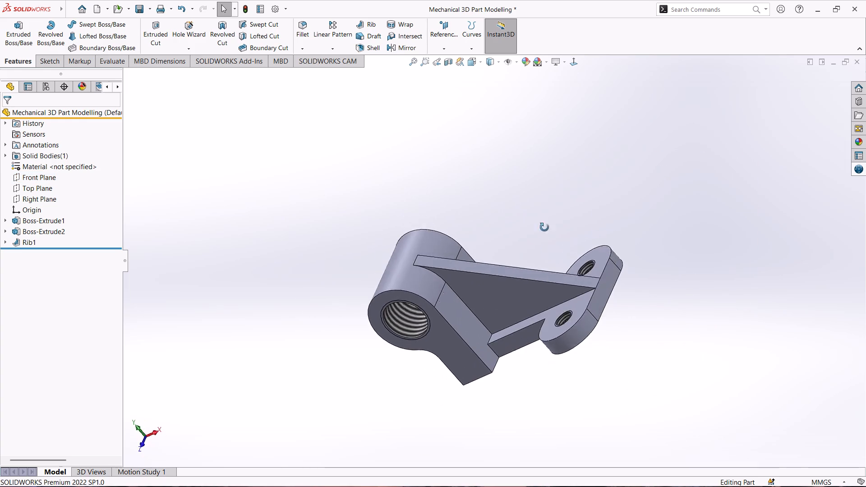
{"action": "middle_click_drag", "start_coordinate": [544, 227], "coordinate": [498, 160]}
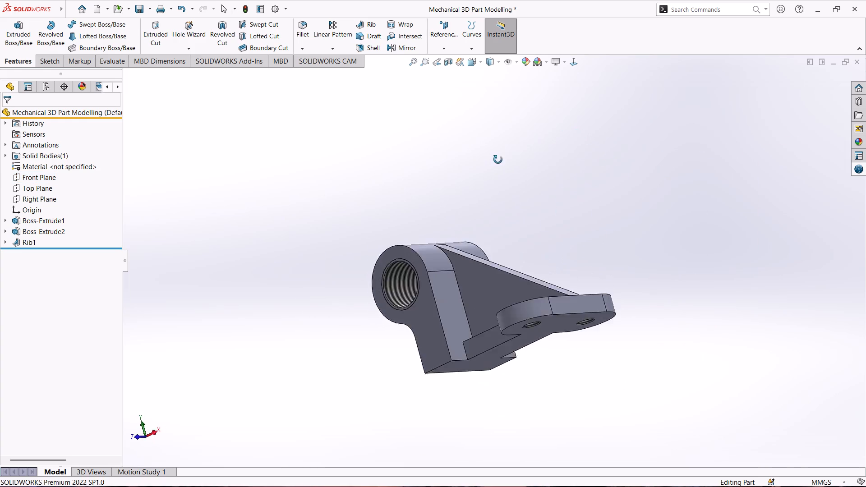
{"action": "middle_click_drag", "start_coordinate": [498, 160], "coordinate": [542, 279]}
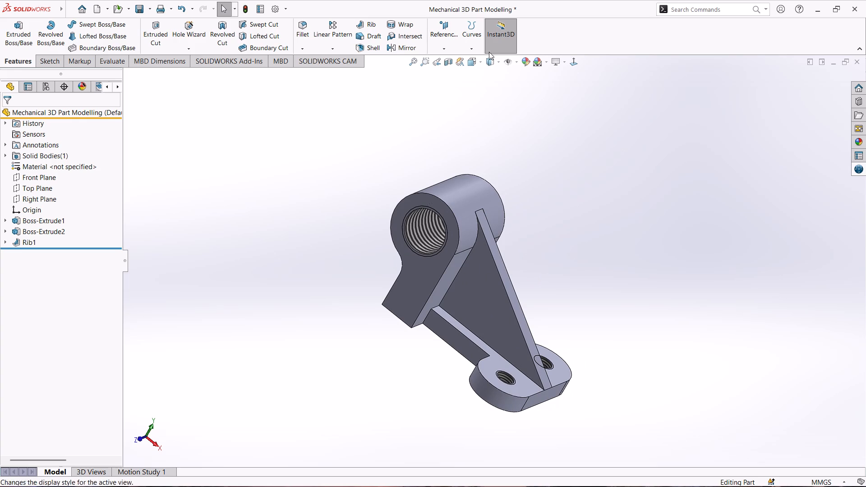
Try orange, red, green and blue shades on the whole part, and apply light green (RGB 128, 255, 128) as its colour.
{"action": "left_click", "coordinate": [525, 65]}
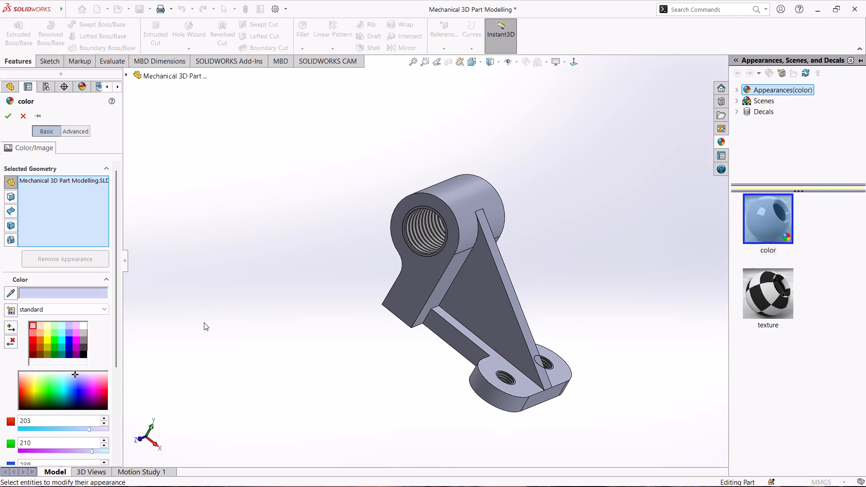
{"action": "left_click", "coordinate": [41, 338]}
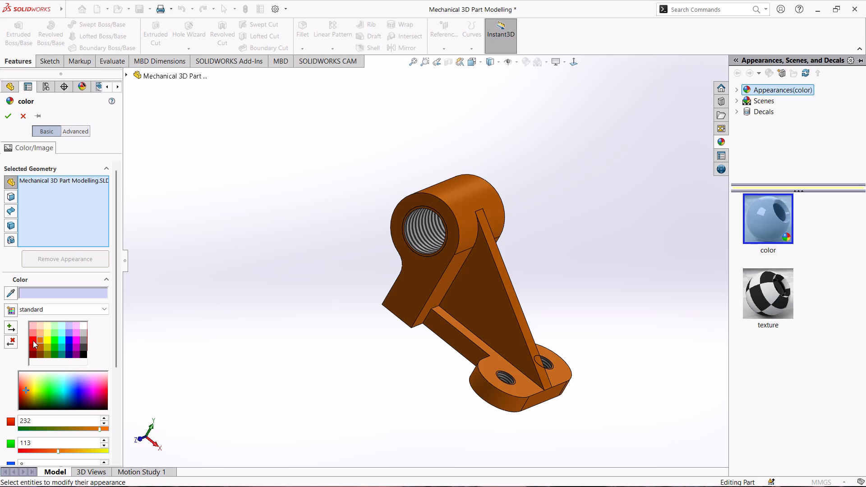
{"action": "left_click", "coordinate": [33, 340]}
{"action": "left_click", "coordinate": [31, 348]}
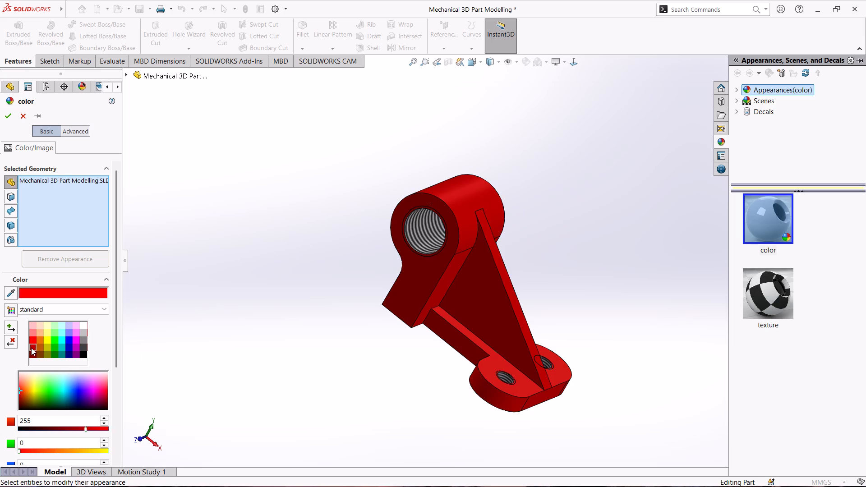
{"action": "left_click", "coordinate": [51, 339]}
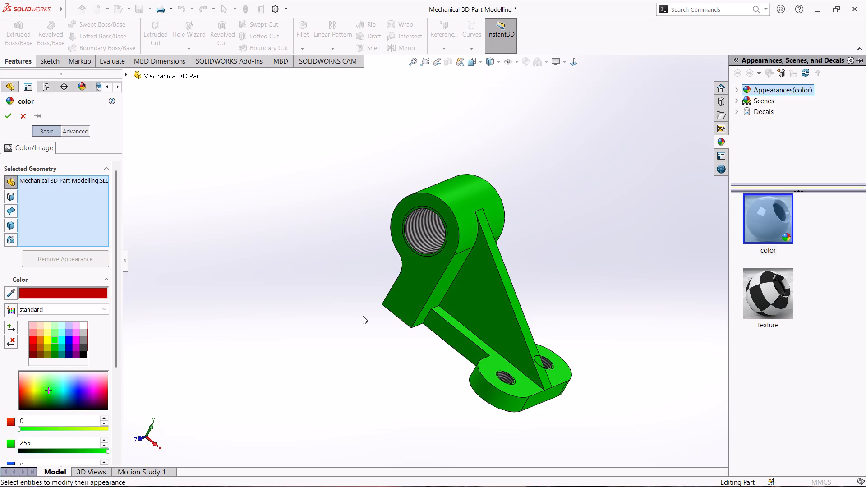
{"action": "scroll", "coordinate": [508, 276], "scroll_direction": "down", "scroll_amount": 4}
{"action": "scroll", "coordinate": [516, 277], "scroll_direction": "up", "scroll_amount": 2}
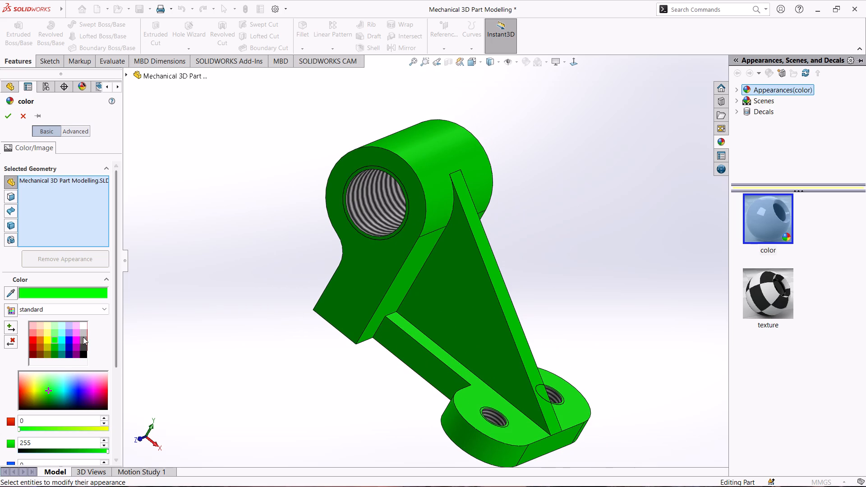
{"action": "left_click", "coordinate": [68, 338]}
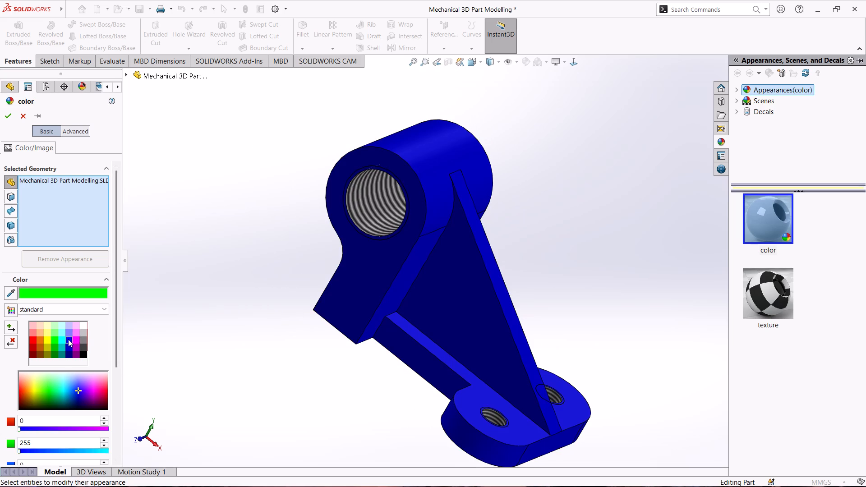
{"action": "left_click", "coordinate": [68, 337]}
{"action": "left_click", "coordinate": [55, 353]}
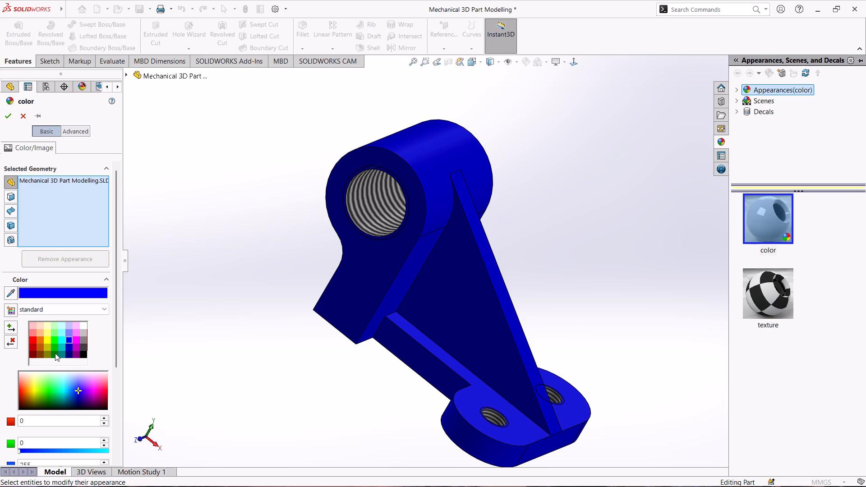
{"action": "left_click", "coordinate": [55, 335]}
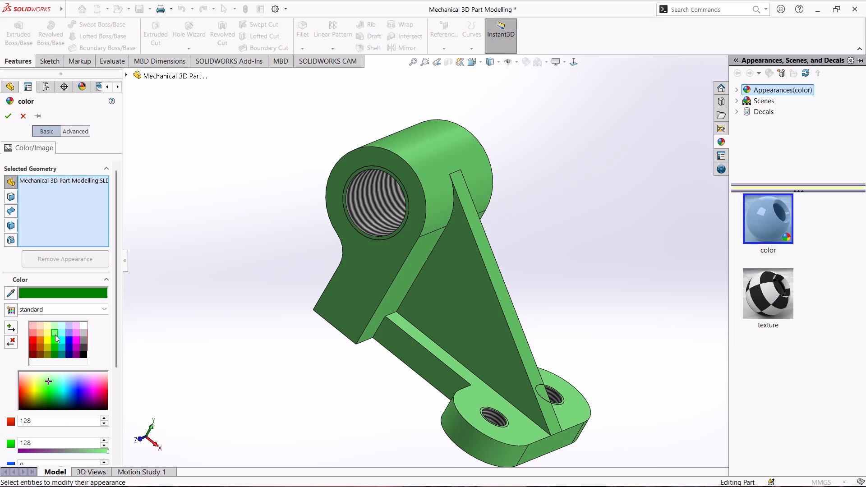
{"action": "scroll", "coordinate": [459, 283], "scroll_direction": "down", "scroll_amount": 2}
{"action": "scroll", "coordinate": [459, 287], "scroll_direction": "up", "scroll_amount": 3}
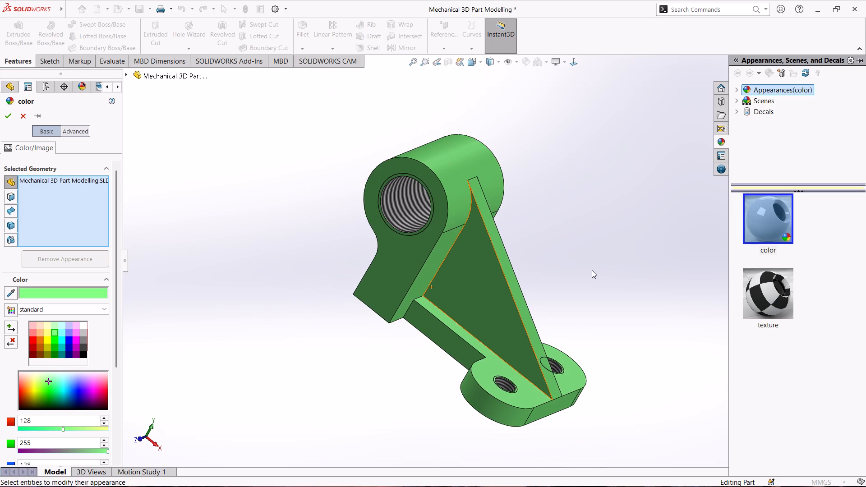
{"action": "middle_click_drag", "start_coordinate": [594, 269], "coordinate": [633, 354]}
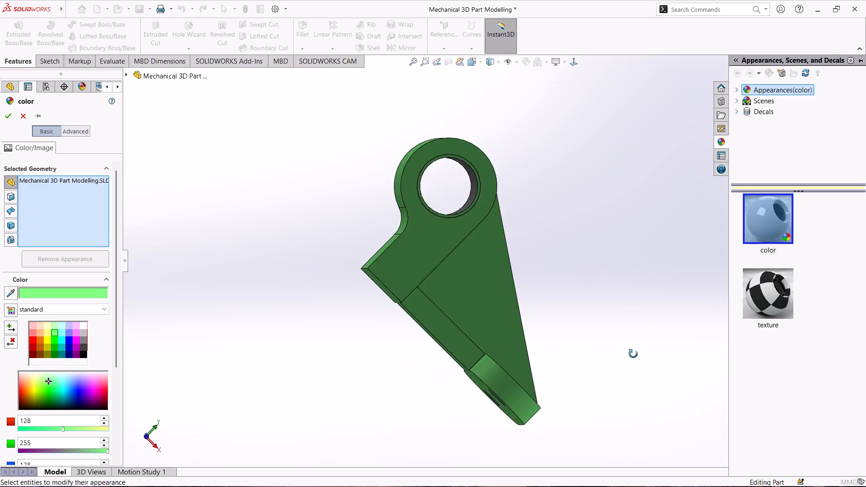
{"action": "middle_click_drag", "start_coordinate": [633, 354], "coordinate": [603, 350]}
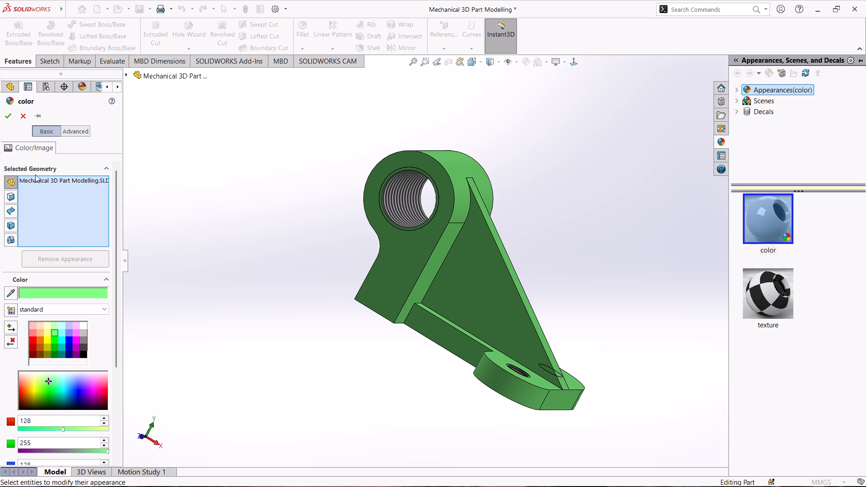
{"action": "left_click", "coordinate": [5, 120]}
Examine the coloured part's threaded arm, rib and base holes from several angles and distances.
{"action": "scroll", "coordinate": [428, 264], "scroll_direction": "down", "scroll_amount": 1}
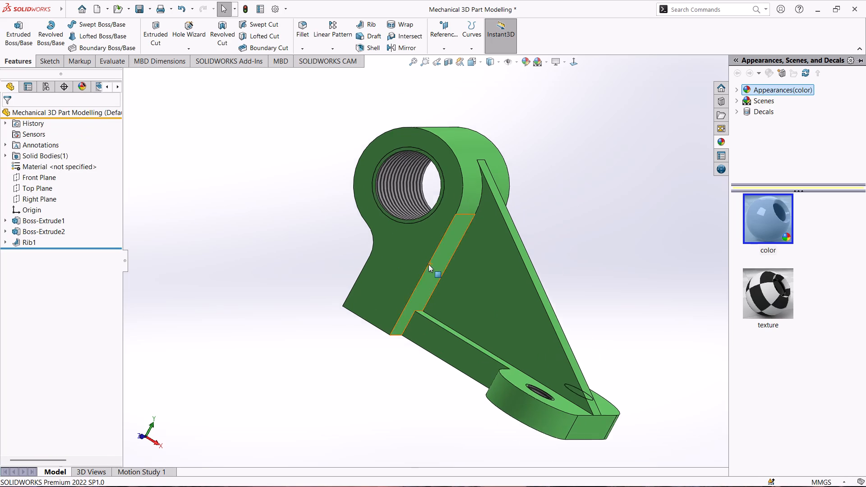
{"action": "scroll", "coordinate": [428, 264], "scroll_direction": "down", "scroll_amount": 1}
{"action": "scroll", "coordinate": [426, 265], "scroll_direction": "up", "scroll_amount": 2}
{"action": "middle_click_drag", "start_coordinate": [345, 225], "coordinate": [353, 296]}
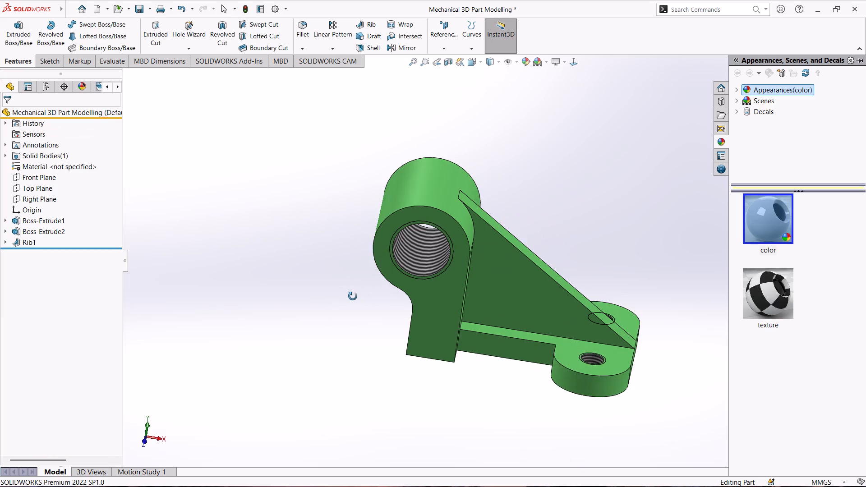
{"action": "middle_click_drag", "start_coordinate": [353, 296], "coordinate": [352, 295]}
{"action": "scroll", "coordinate": [636, 250], "scroll_direction": "down", "scroll_amount": 2}
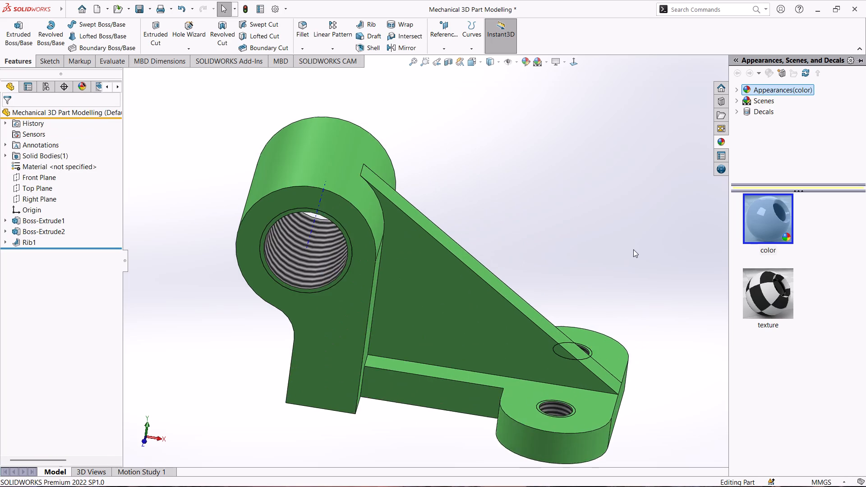
{"action": "scroll", "coordinate": [628, 249], "scroll_direction": "down", "scroll_amount": 1}
{"action": "middle_click_drag", "start_coordinate": [611, 258], "coordinate": [569, 278]}
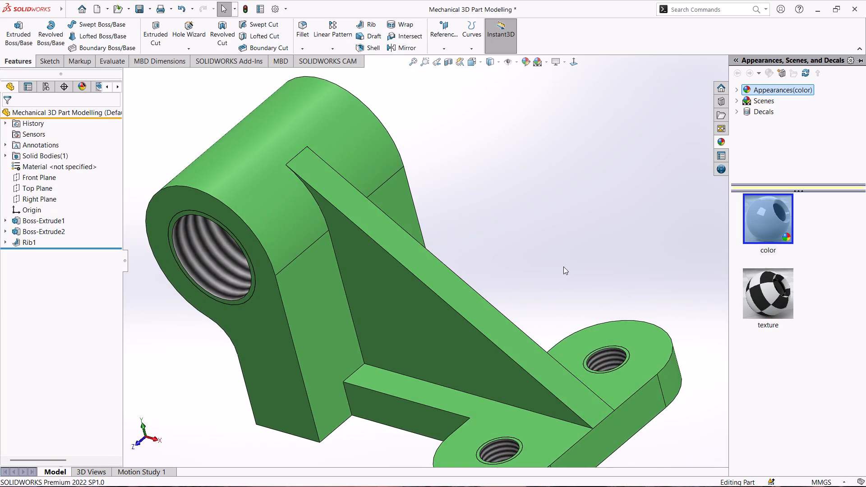
{"action": "scroll", "coordinate": [563, 265], "scroll_direction": "down", "scroll_amount": 2}
{"action": "scroll", "coordinate": [562, 261], "scroll_direction": "up", "scroll_amount": 3}
{"action": "left_click", "coordinate": [619, 231]}
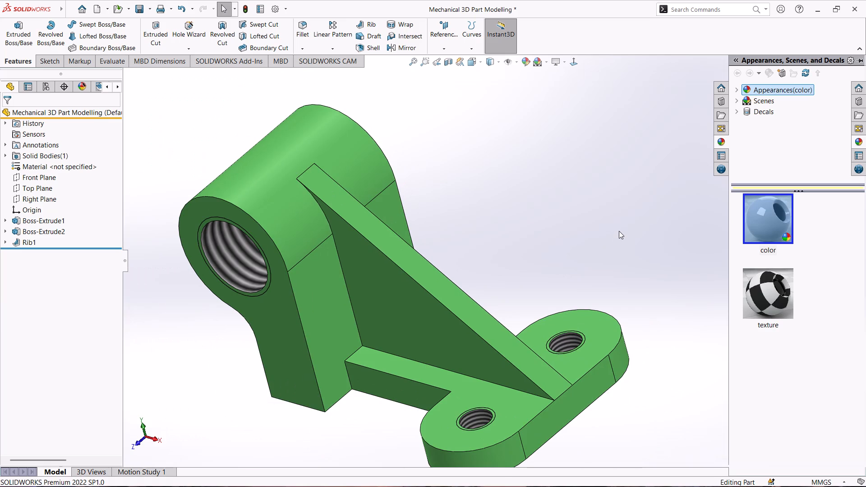
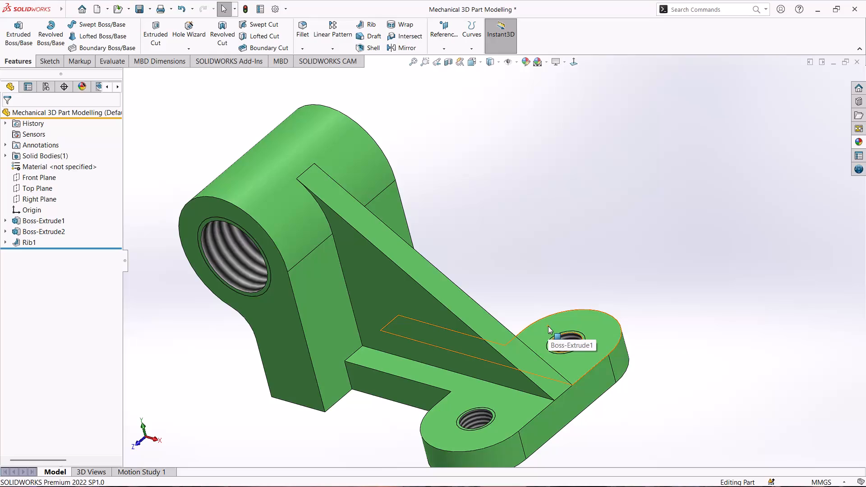
Examine the green part's threaded arm, rib and base holes from several distances and angles.
{"action": "scroll", "coordinate": [475, 303], "scroll_direction": "down", "scroll_amount": 2}
{"action": "scroll", "coordinate": [456, 294], "scroll_direction": "up", "scroll_amount": 3}
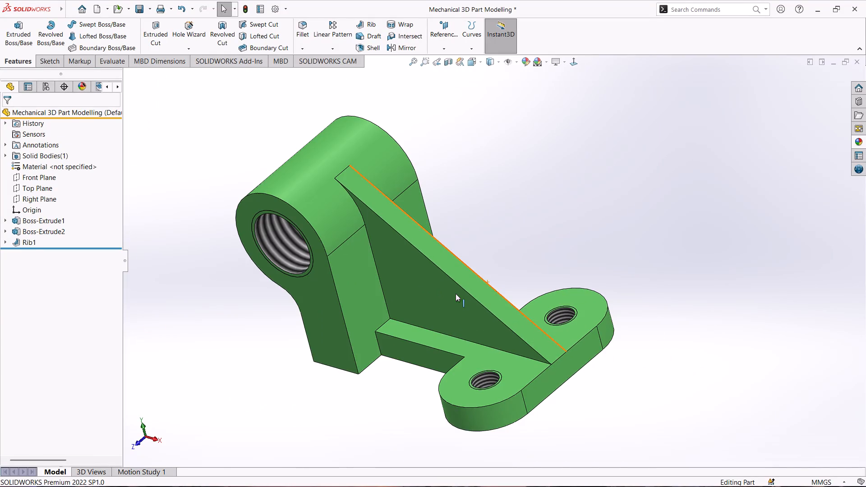
{"action": "scroll", "coordinate": [474, 288], "scroll_direction": "up", "scroll_amount": 1}
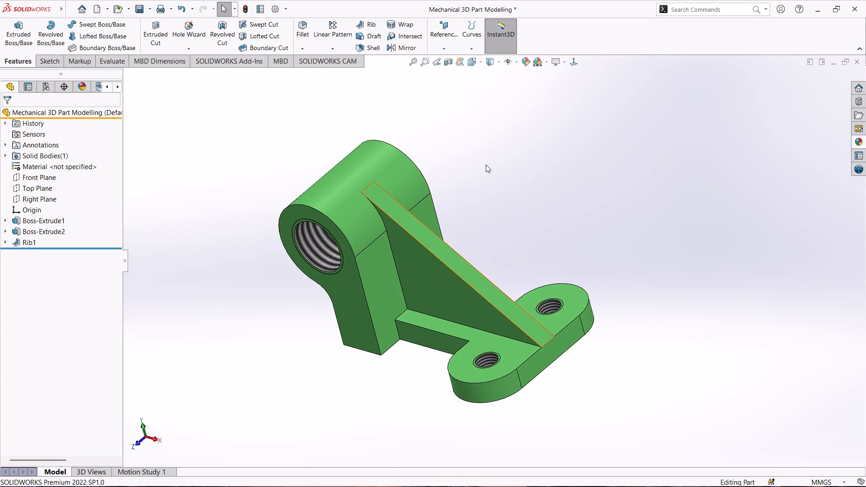
{"action": "scroll", "coordinate": [479, 182], "scroll_direction": "down", "scroll_amount": 1}
{"action": "middle_click_drag", "start_coordinate": [485, 197], "coordinate": [497, 170]}
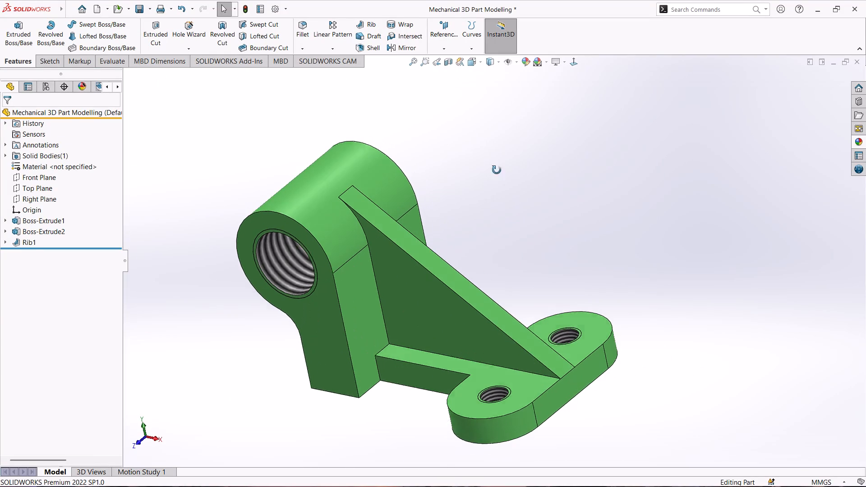
{"action": "middle_click_drag", "start_coordinate": [497, 170], "coordinate": [511, 143]}
{"action": "scroll", "coordinate": [503, 176], "scroll_direction": "down", "scroll_amount": 3}
{"action": "scroll", "coordinate": [503, 177], "scroll_direction": "up", "scroll_amount": 3}
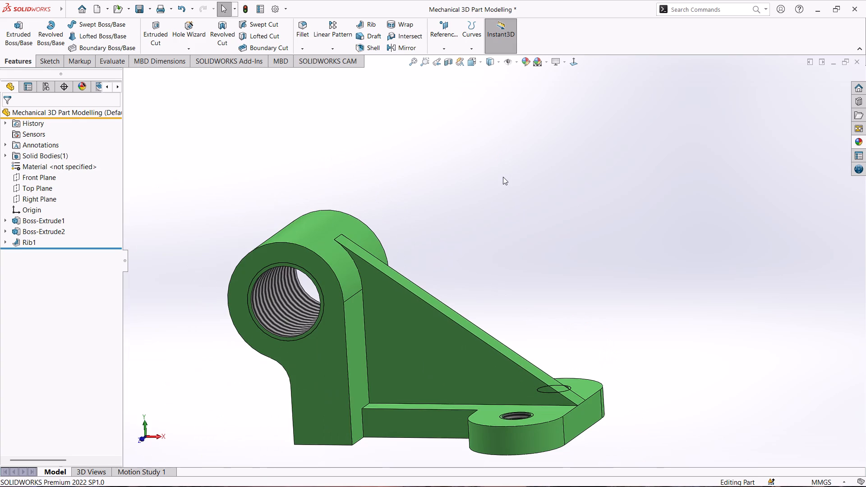
Raise both image quality resolutions in the document properties, shaded deviation about 0.055 mm, and enable improved curve quality at higher settings.
{"action": "left_click", "coordinate": [286, 11]}
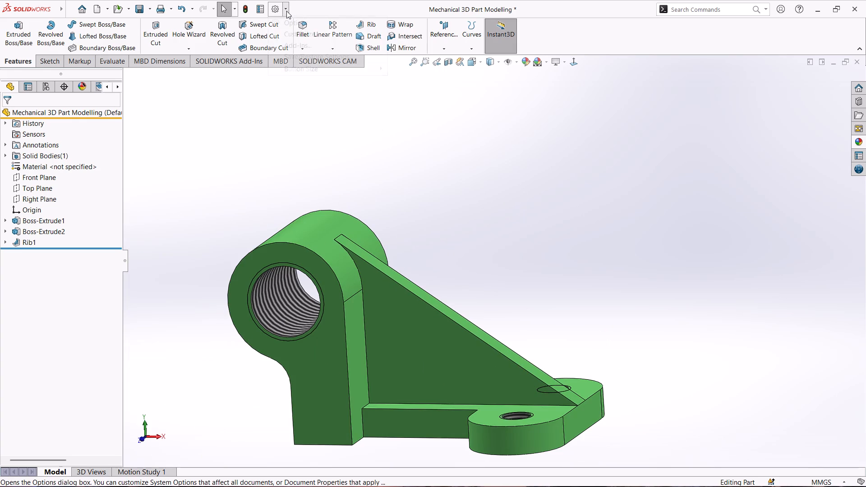
{"action": "left_click", "coordinate": [300, 24]}
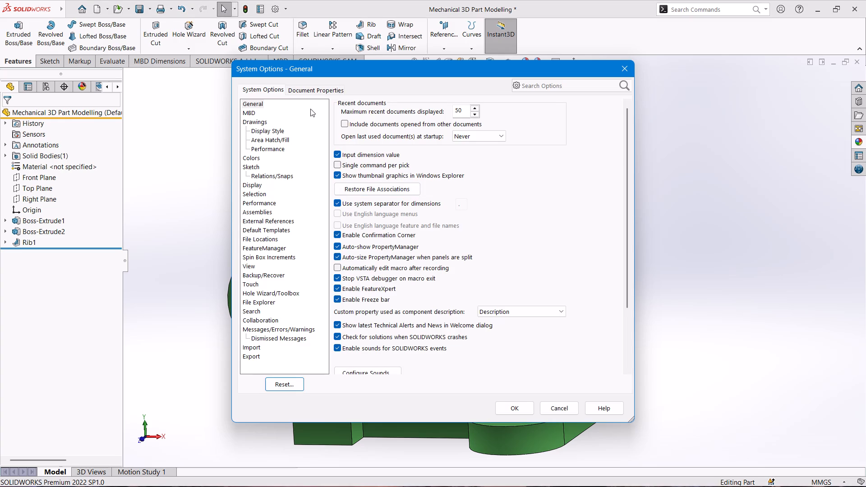
{"action": "left_click", "coordinate": [314, 92]}
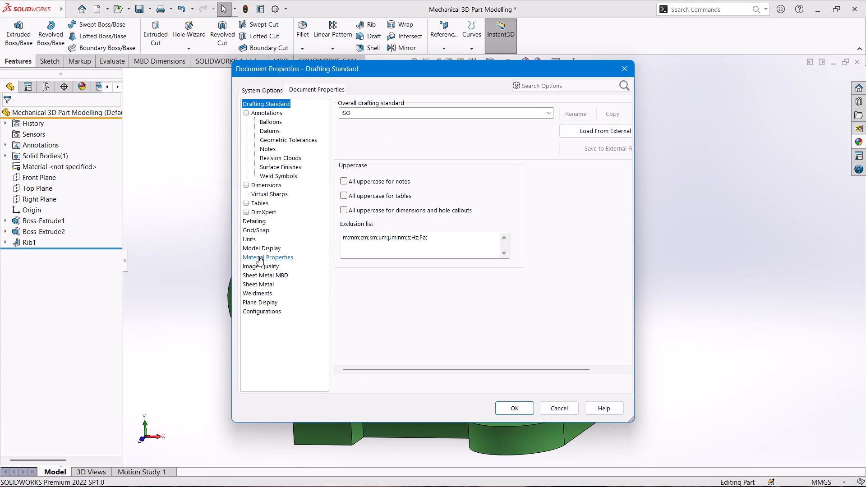
{"action": "left_click", "coordinate": [266, 265]}
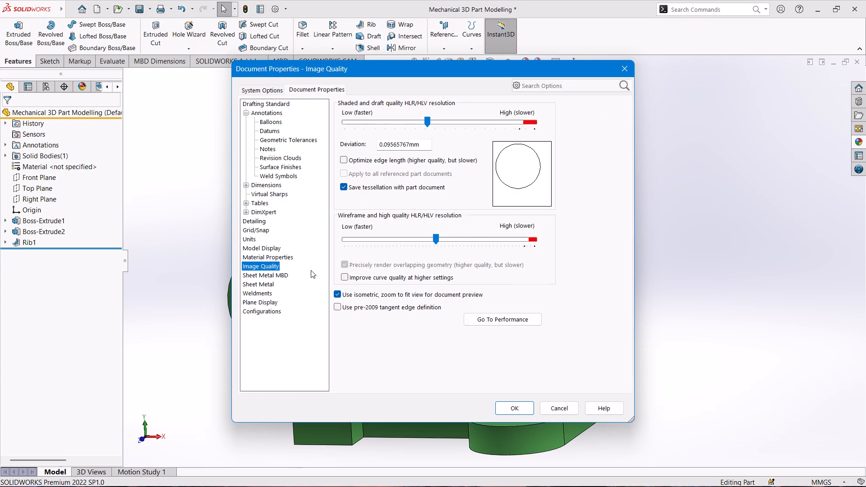
{"action": "left_click_drag", "start_coordinate": [438, 239], "coordinate": [492, 240]}
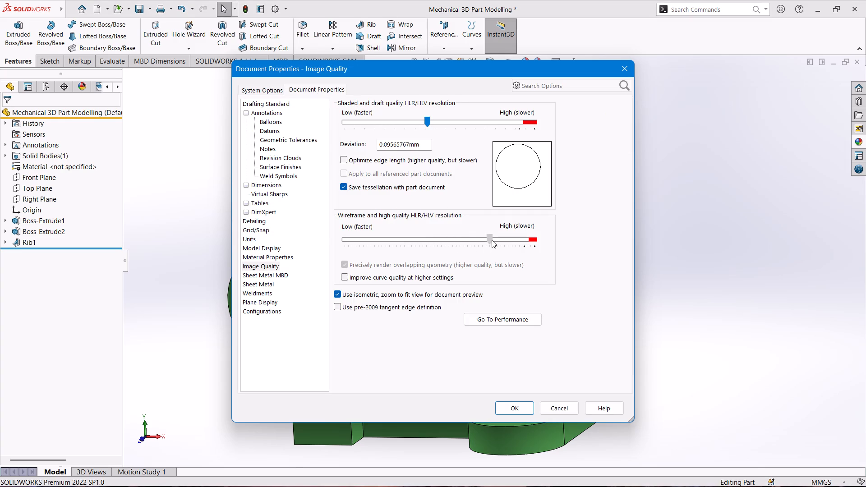
{"action": "left_click_drag", "start_coordinate": [492, 240], "coordinate": [499, 240]}
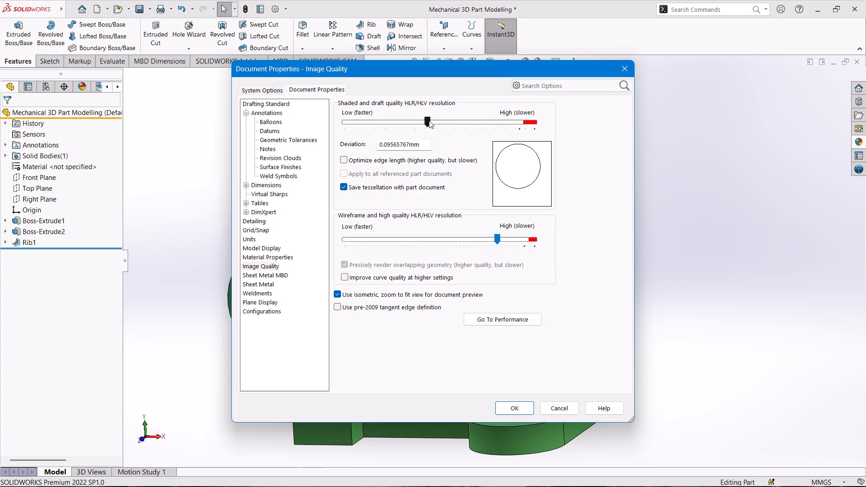
{"action": "left_click_drag", "start_coordinate": [429, 120], "coordinate": [495, 126]}
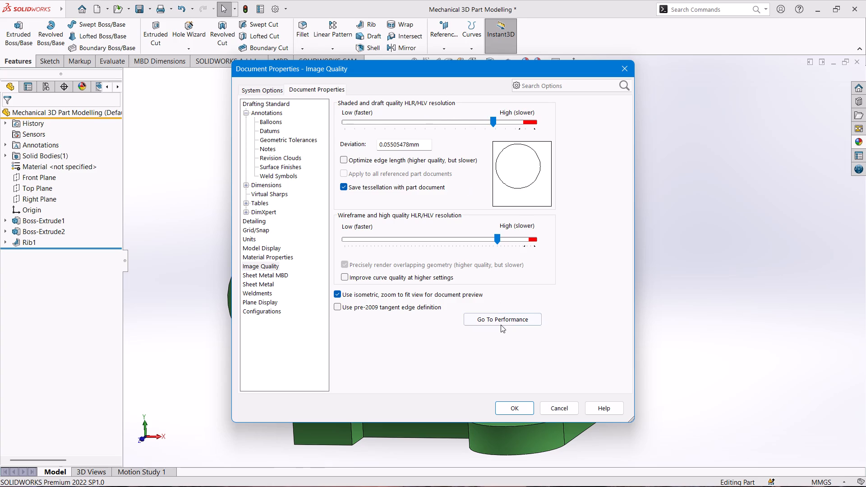
{"action": "left_click", "coordinate": [345, 276]}
{"action": "left_click", "coordinate": [520, 411]}
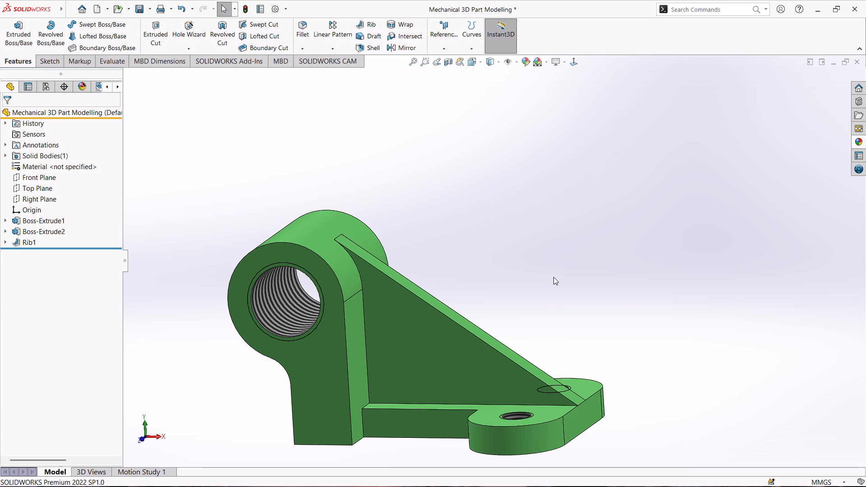
Examine the display quality of the arm's threaded bore, the rib and the threaded base holes up close and from above.
{"action": "scroll", "coordinate": [553, 277], "scroll_direction": "down", "scroll_amount": 1}
{"action": "scroll", "coordinate": [372, 354], "scroll_direction": "down", "scroll_amount": 4}
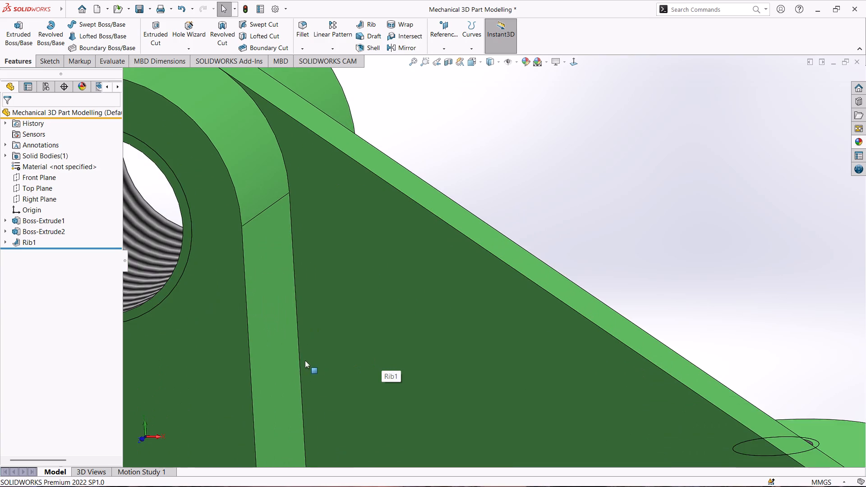
{"action": "scroll", "coordinate": [293, 357], "scroll_direction": "down", "scroll_amount": 4}
{"action": "scroll", "coordinate": [292, 358], "scroll_direction": "up", "scroll_amount": 8}
{"action": "scroll", "coordinate": [327, 292], "scroll_direction": "down", "scroll_amount": 4}
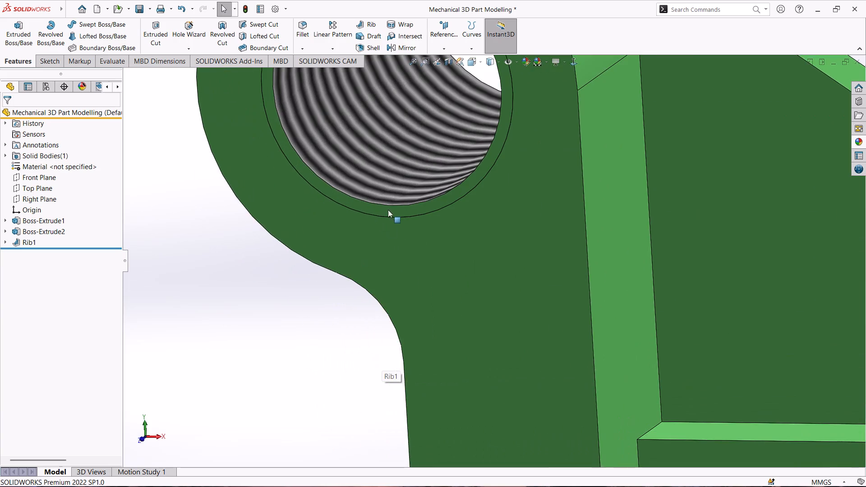
{"action": "scroll", "coordinate": [403, 185], "scroll_direction": "down", "scroll_amount": 4}
{"action": "scroll", "coordinate": [401, 186], "scroll_direction": "up", "scroll_amount": 6}
{"action": "scroll", "coordinate": [464, 246], "scroll_direction": "up", "scroll_amount": 4}
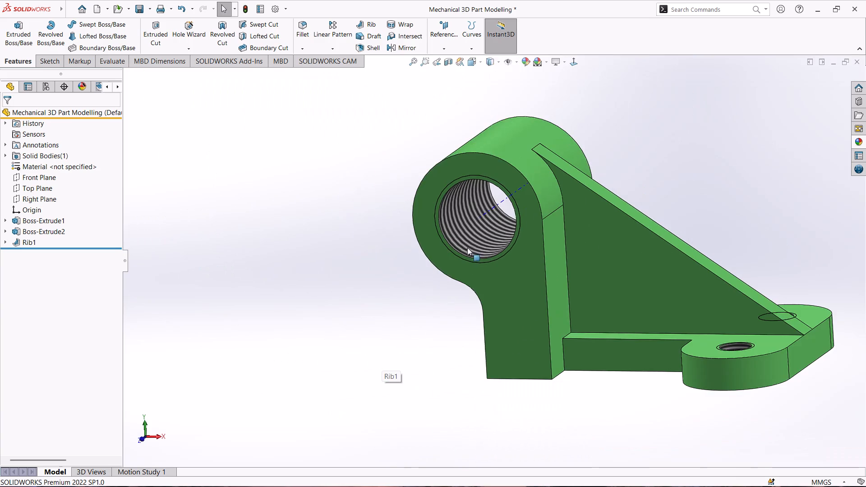
{"action": "scroll", "coordinate": [707, 345], "scroll_direction": "down", "scroll_amount": 3}
{"action": "scroll", "coordinate": [744, 361], "scroll_direction": "up", "scroll_amount": 4}
{"action": "middle_click_drag", "start_coordinate": [592, 352], "coordinate": [590, 412]}
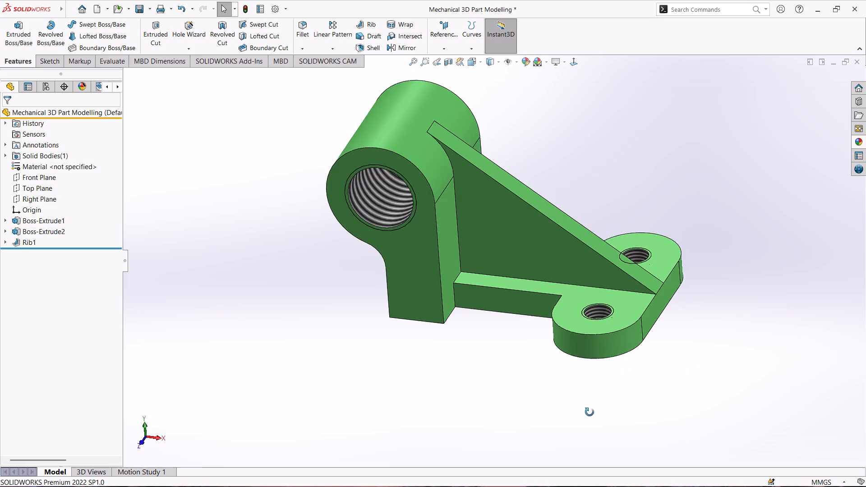
{"action": "middle_click_drag", "start_coordinate": [590, 412], "coordinate": [593, 463]}
{"action": "scroll", "coordinate": [608, 333], "scroll_direction": "down", "scroll_amount": 8}
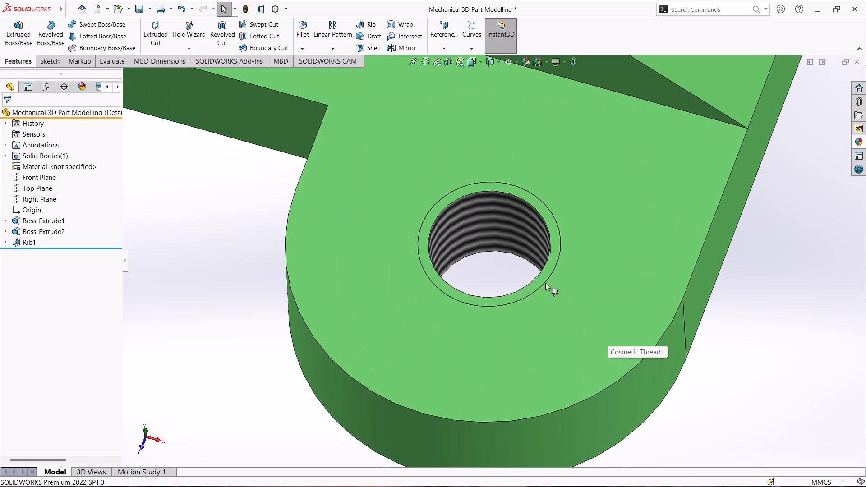
{"action": "scroll", "coordinate": [498, 226], "scroll_direction": "up", "scroll_amount": 8}
{"action": "scroll", "coordinate": [415, 297], "scroll_direction": "up", "scroll_amount": 3}
{"action": "scroll", "coordinate": [419, 300], "scroll_direction": "down", "scroll_amount": 2}
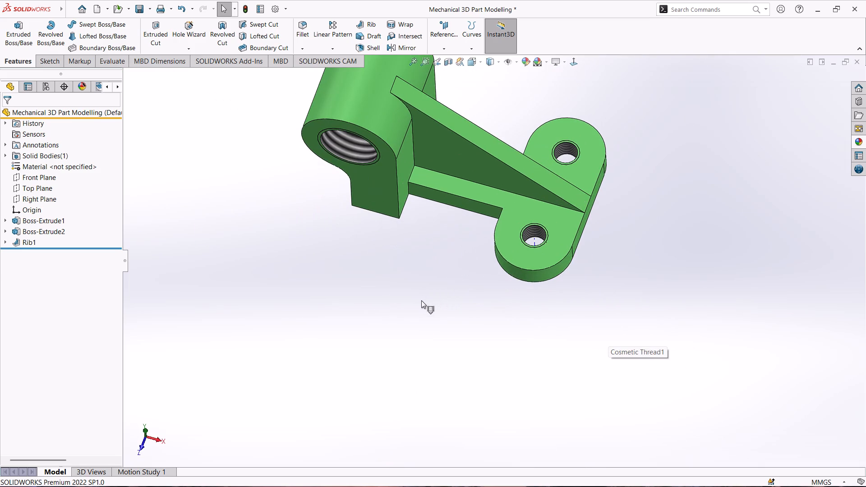
{"action": "scroll", "coordinate": [482, 159], "scroll_direction": "up", "scroll_amount": 1}
{"action": "scroll", "coordinate": [505, 112], "scroll_direction": "down", "scroll_amount": 4}
{"action": "scroll", "coordinate": [500, 133], "scroll_direction": "up", "scroll_amount": 3}
{"action": "scroll", "coordinate": [407, 399], "scroll_direction": "up", "scroll_amount": 1}
{"action": "middle_click_drag", "start_coordinate": [407, 399], "coordinate": [422, 314]}
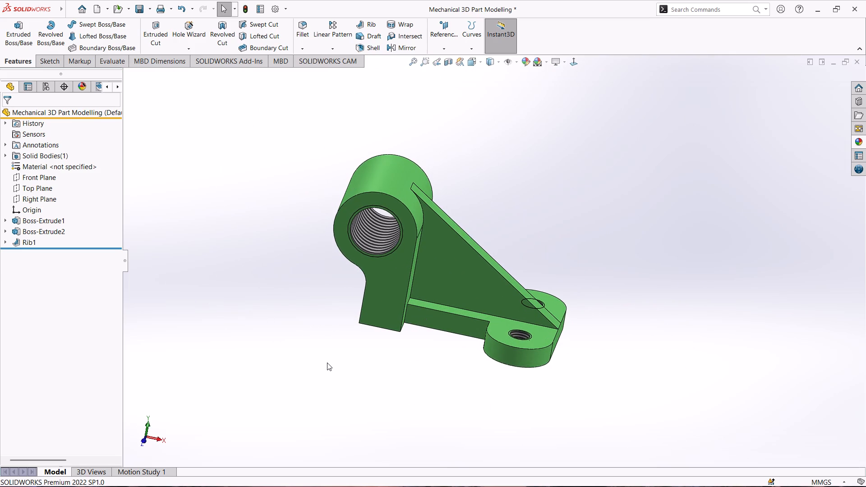
Save the Mechanical 3D Part Modelling part.
{"action": "key", "text": "ctrl+s"}
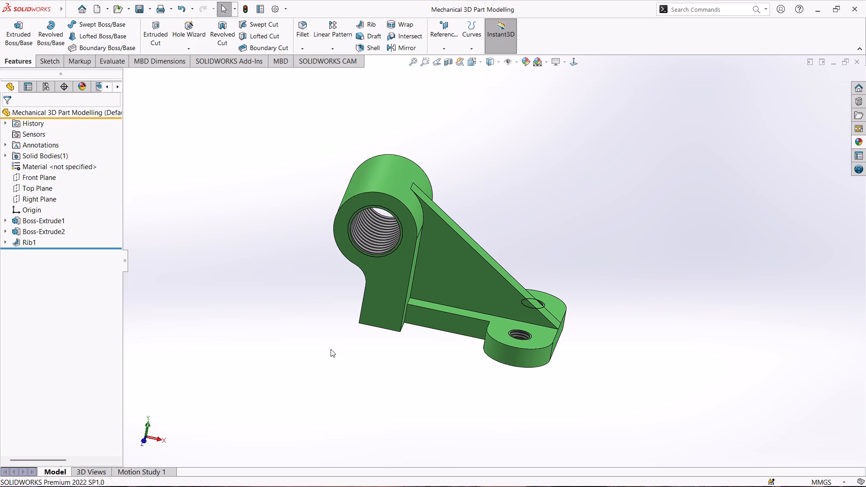
{"action": "key", "text": "ctrl+s"}
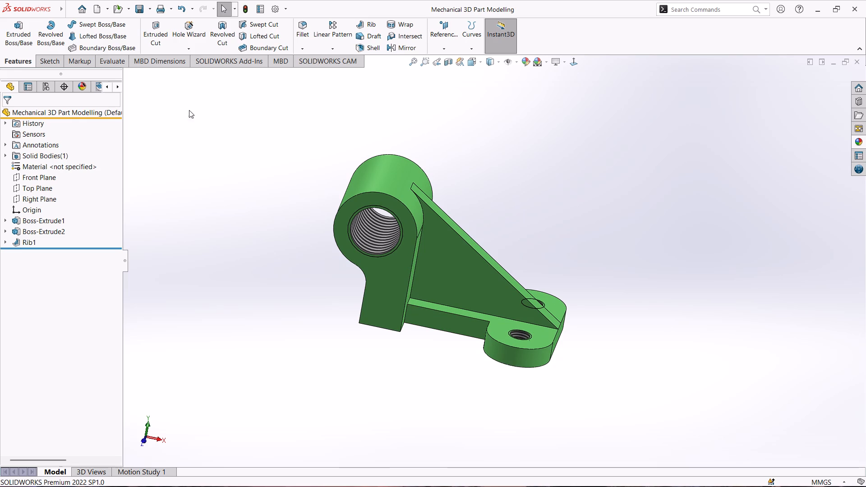
Examine the whole part from all sides, ending on an angled view showing the arm bore, rib and both base holes.
{"action": "scroll", "coordinate": [462, 171], "scroll_direction": "down", "scroll_amount": 2}
{"action": "scroll", "coordinate": [463, 169], "scroll_direction": "up", "scroll_amount": 2}
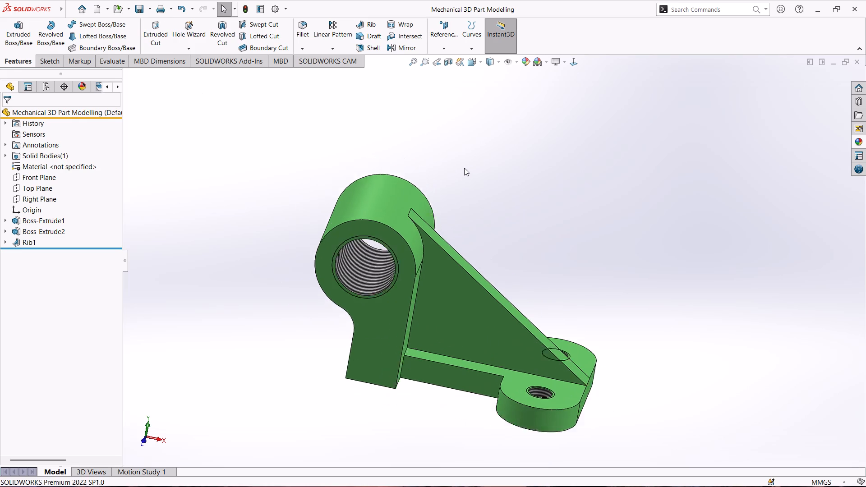
{"action": "scroll", "coordinate": [464, 168], "scroll_direction": "up", "scroll_amount": 1}
{"action": "scroll", "coordinate": [499, 183], "scroll_direction": "down", "scroll_amount": 2}
{"action": "scroll", "coordinate": [513, 221], "scroll_direction": "up", "scroll_amount": 2}
{"action": "middle_click_drag", "start_coordinate": [543, 257], "coordinate": [531, 223]}
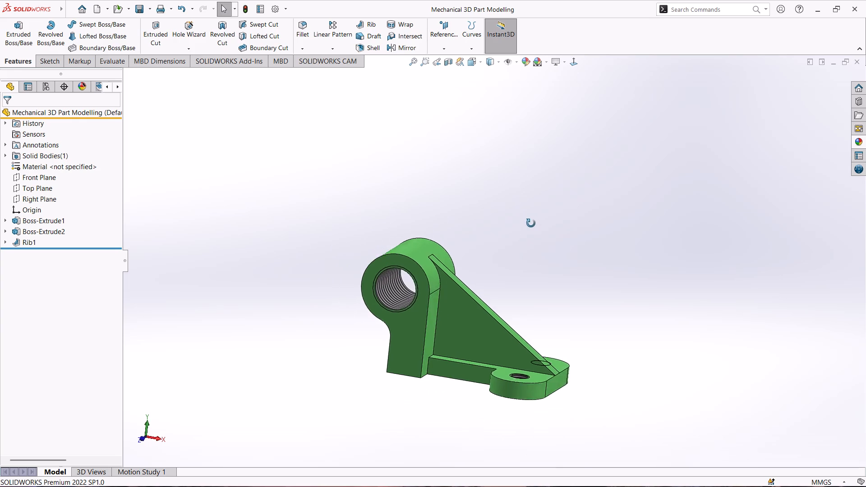
{"action": "middle_click_drag", "start_coordinate": [531, 223], "coordinate": [550, 233]}
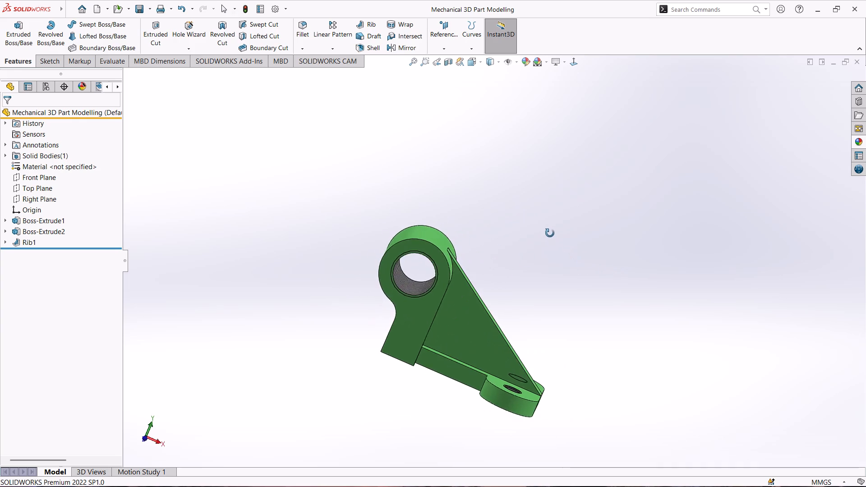
{"action": "middle_click_drag", "start_coordinate": [550, 233], "coordinate": [397, 224]}
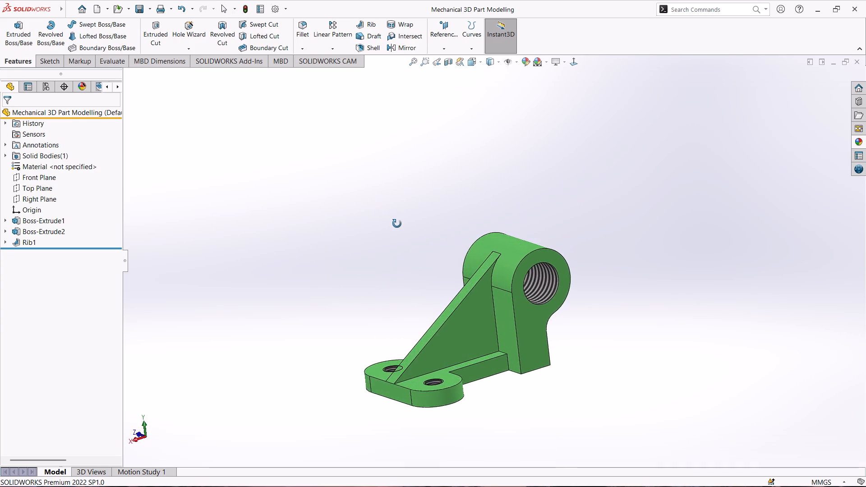
{"action": "middle_click_drag", "start_coordinate": [397, 224], "coordinate": [563, 343]}
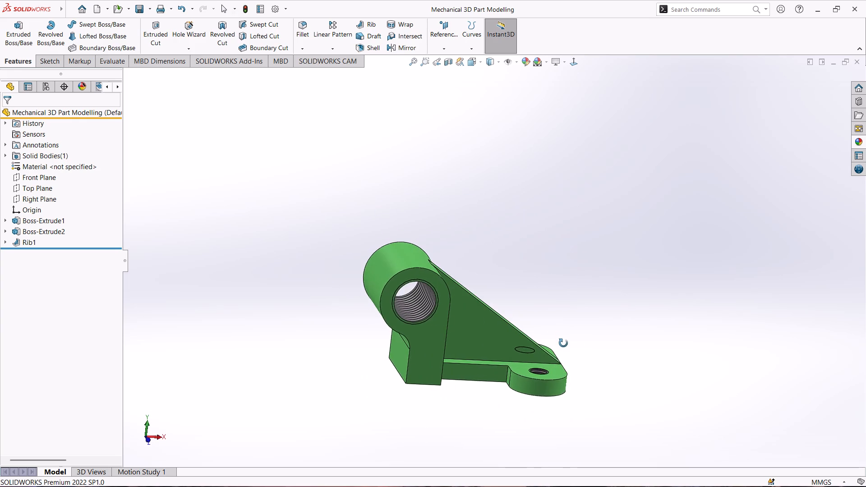
{"action": "middle_click_drag", "start_coordinate": [563, 343], "coordinate": [556, 336]}
{"action": "scroll", "coordinate": [498, 318], "scroll_direction": "down", "scroll_amount": 2}
{"action": "scroll", "coordinate": [467, 384], "scroll_direction": "up", "scroll_amount": 1}
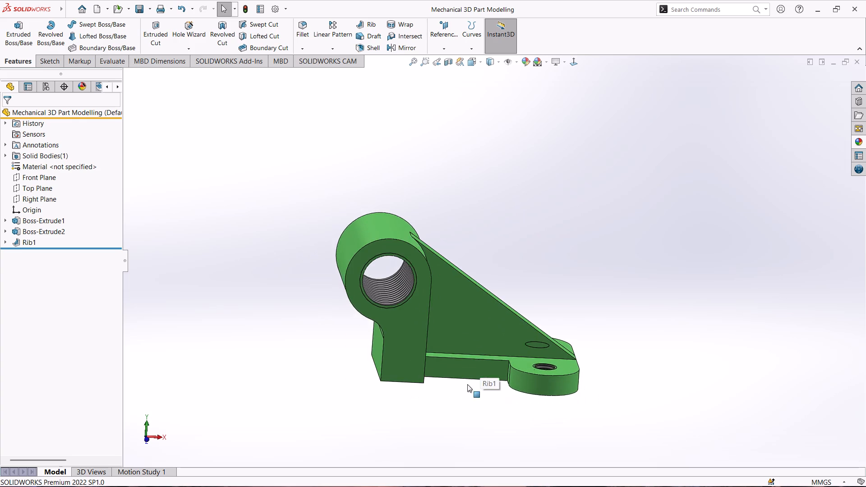
{"action": "scroll", "coordinate": [494, 393], "scroll_direction": "down", "scroll_amount": 2}
{"action": "scroll", "coordinate": [494, 393], "scroll_direction": "up", "scroll_amount": 2}
{"action": "middle_click", "coordinate": [446, 178]}
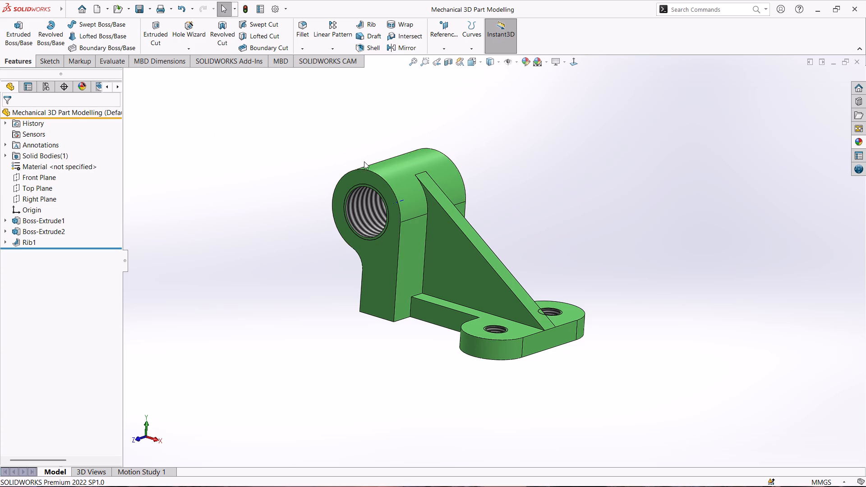
{"action": "middle_click_drag", "start_coordinate": [548, 155], "coordinate": [548, 156]}
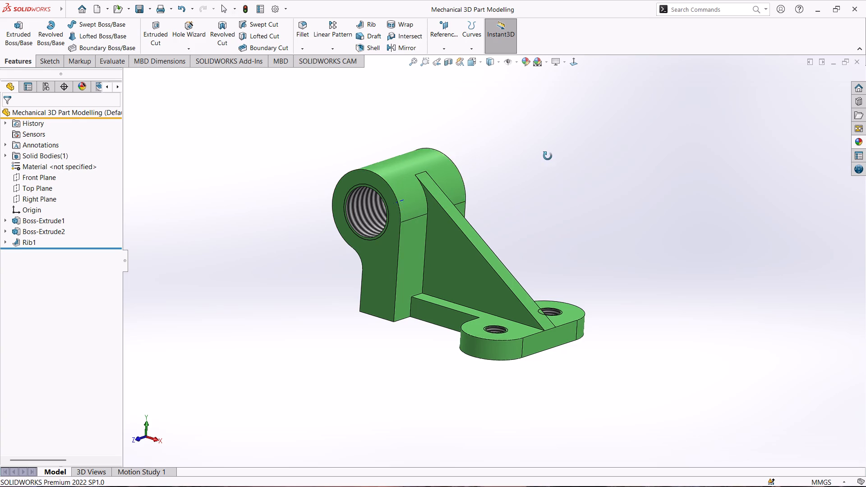
{"action": "middle_click_drag", "start_coordinate": [548, 156], "coordinate": [531, 161]}
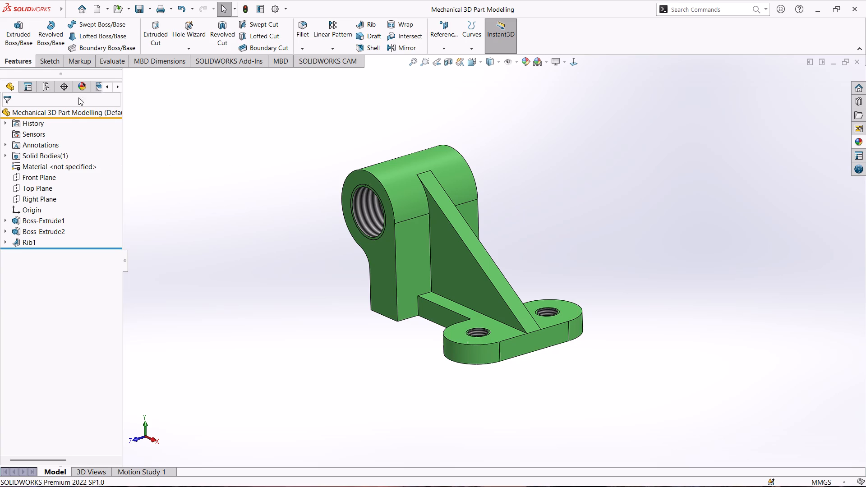
Print the current screen image with Microsoft Print to PDF, saved as Mechanical 3D Part Modelling in the Desktop's SolidWorks folder.
{"action": "left_click", "coordinate": [161, 9]}
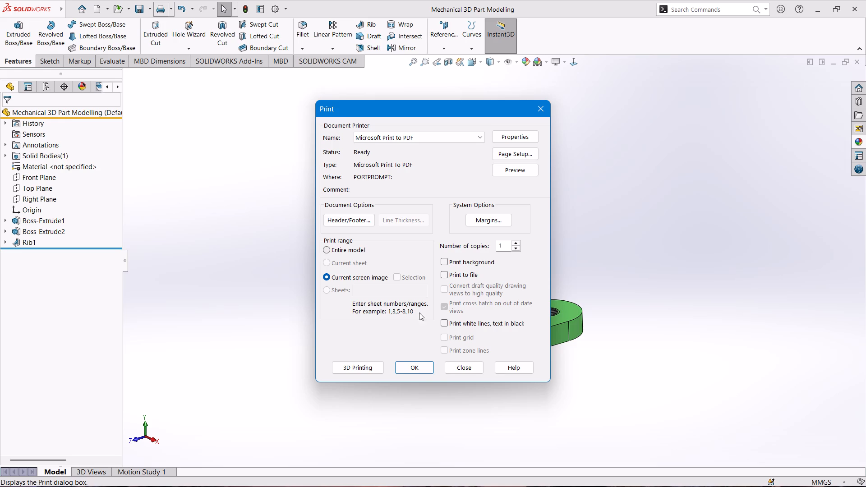
{"action": "left_click", "coordinate": [422, 367]}
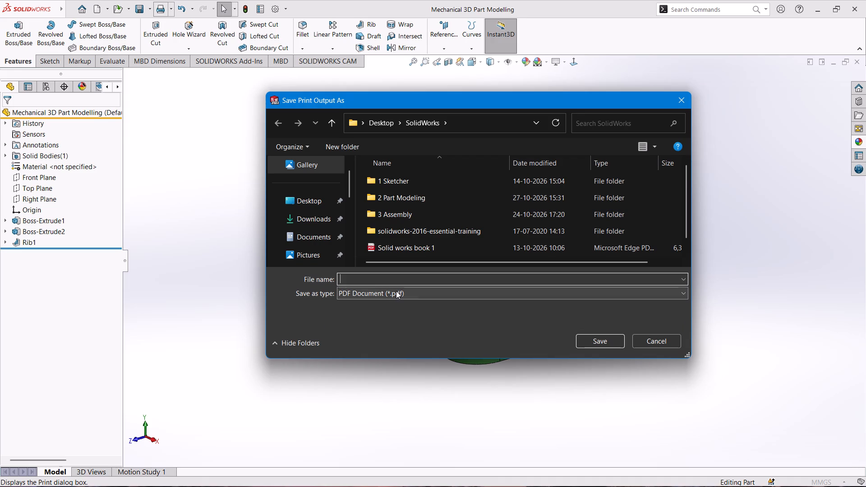
{"action": "key", "text": "shift+m"}
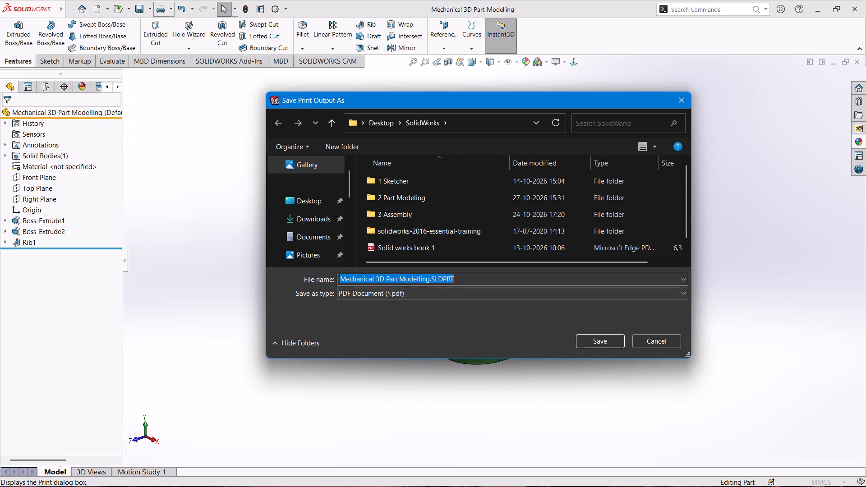
{"action": "left_click", "coordinate": [483, 278]}
{"action": "key", "text": "BackSpace"}
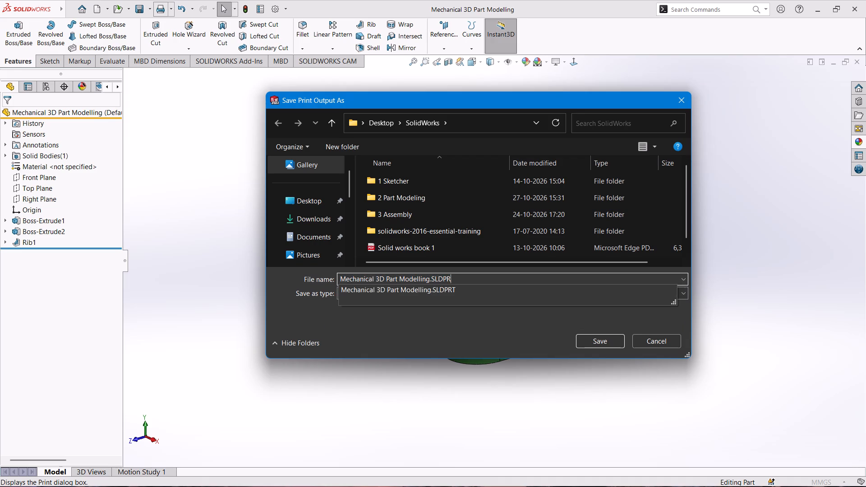
{"action": "key", "text": "BackSpace"}
{"action": "key", "text": "BackSpace"}
{"action": "key", "text": "BackSpace"}
{"action": "key", "text": "BackSpace"}
{"action": "key", "text": "BackSpace"}
{"action": "key", "text": "BackSpace"}
{"action": "left_click", "coordinate": [586, 342]}
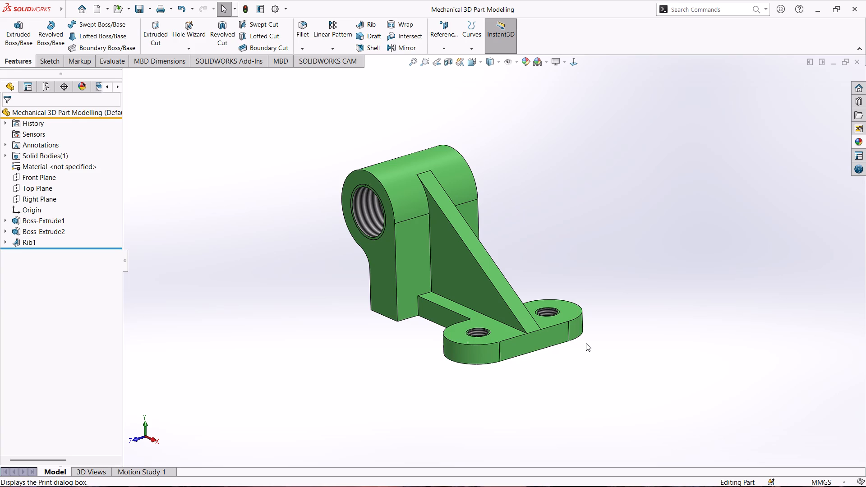
Save the part again after the PDF output.
{"action": "key", "text": "ctrl+s"}
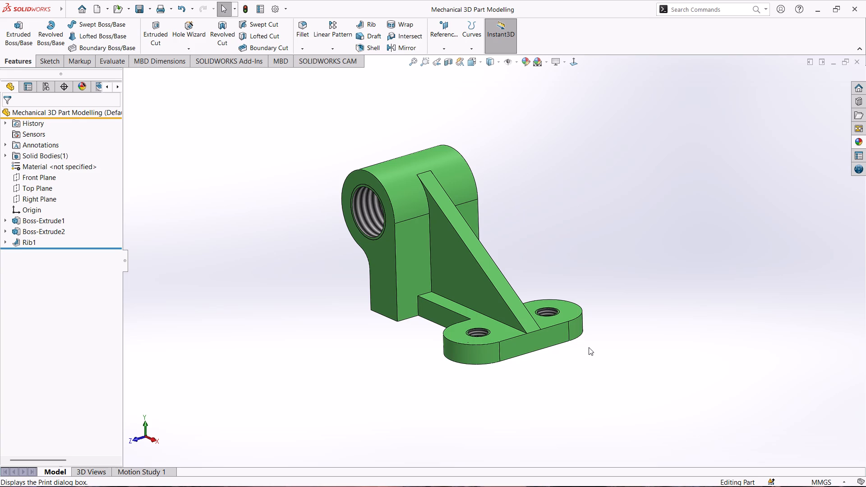
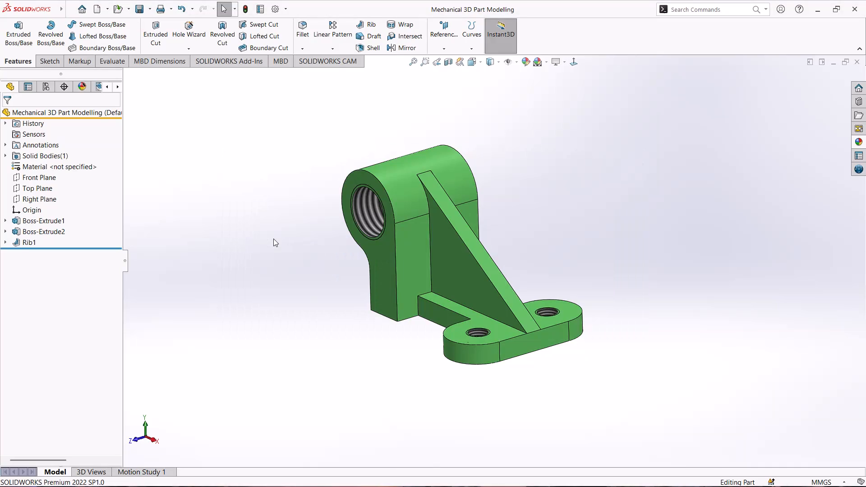
Save the Mechanical 3D Part Modelling part.
{"action": "key", "text": "ctrl+s"}
Add in the Toolbox from the Design Library.
{"action": "left_click", "coordinate": [863, 98]}
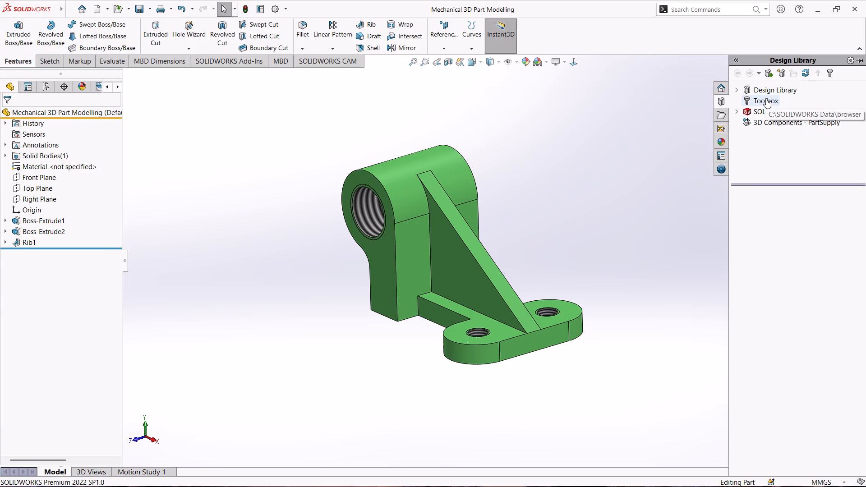
{"action": "left_click", "coordinate": [766, 98]}
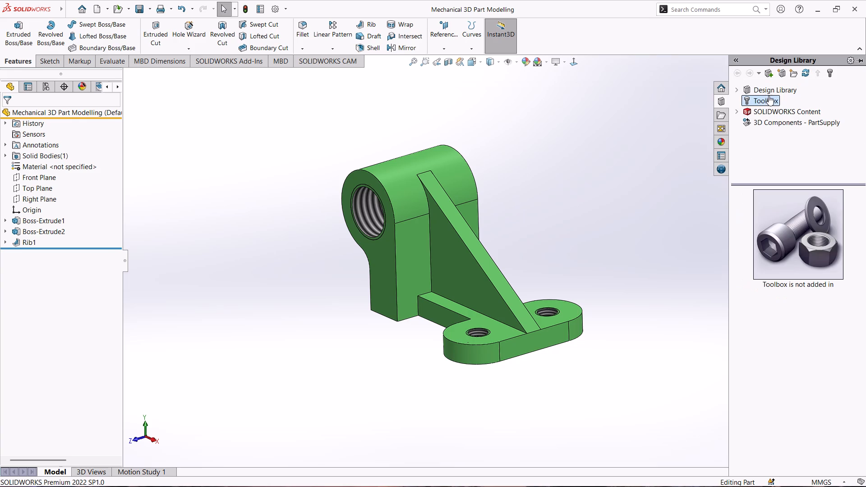
{"action": "left_click", "coordinate": [771, 91]}
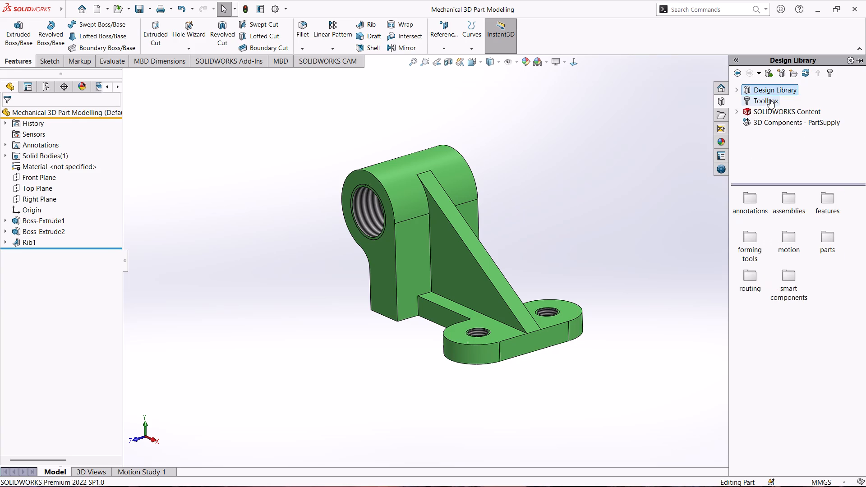
{"action": "left_click", "coordinate": [769, 100]}
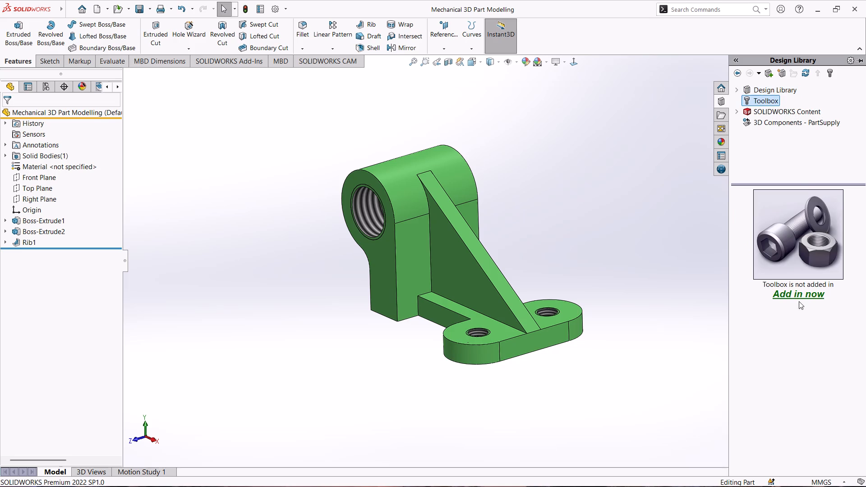
{"action": "left_click", "coordinate": [799, 297]}
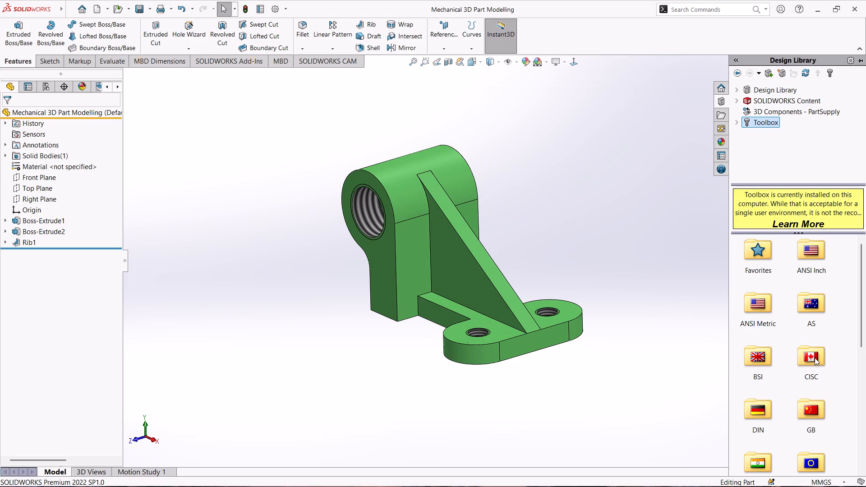
Browse the Toolbox's IS standard to the Hex Head category of Bolts and Screws.
{"action": "scroll", "coordinate": [813, 357], "scroll_direction": "down", "scroll_amount": 1}
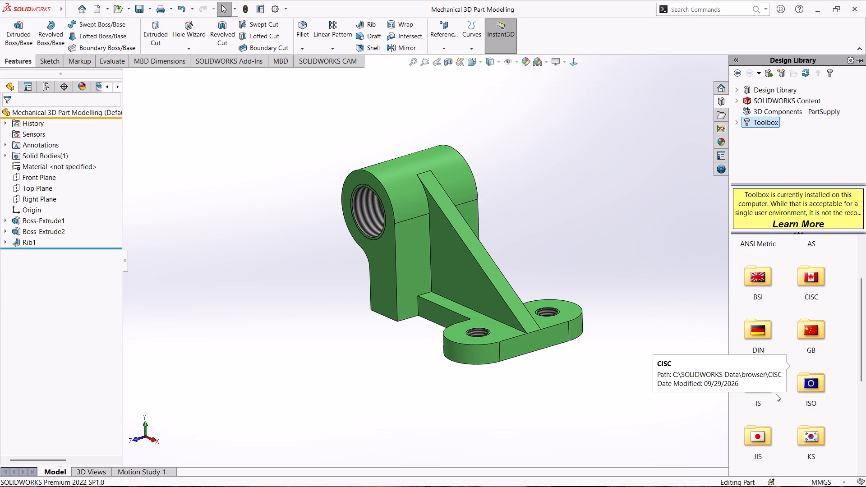
{"action": "left_click", "coordinate": [758, 386]}
{"action": "double_click", "coordinate": [758, 386]}
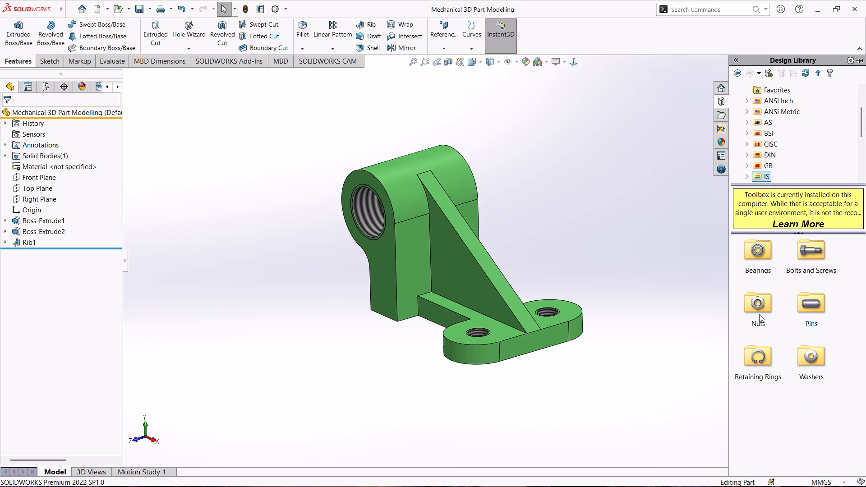
{"action": "double_click", "coordinate": [811, 256]}
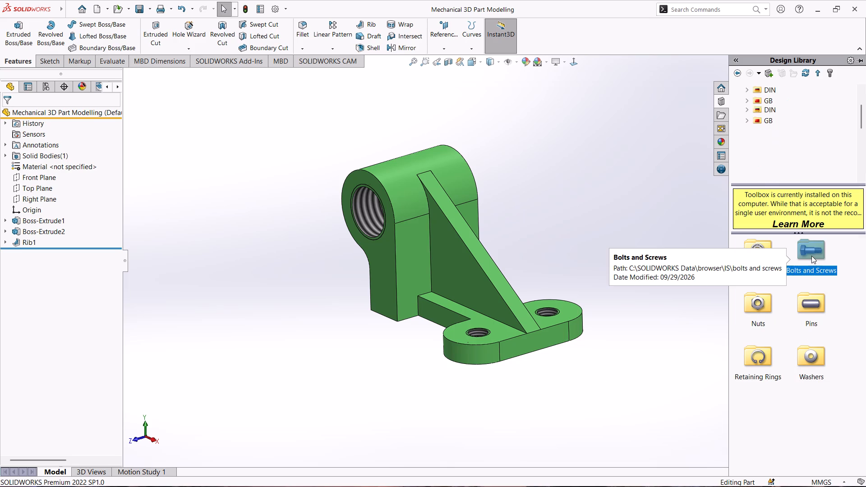
{"action": "scroll", "coordinate": [807, 319], "scroll_direction": "down", "scroll_amount": 1}
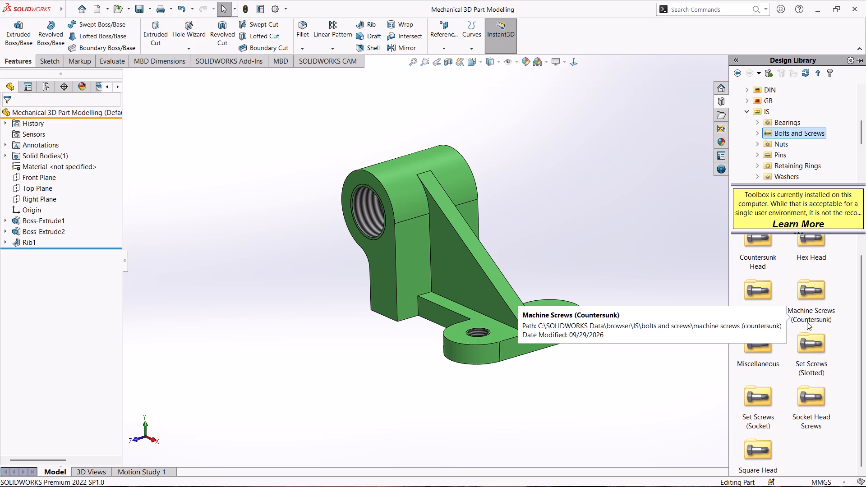
{"action": "scroll", "coordinate": [776, 317], "scroll_direction": "up", "scroll_amount": 1}
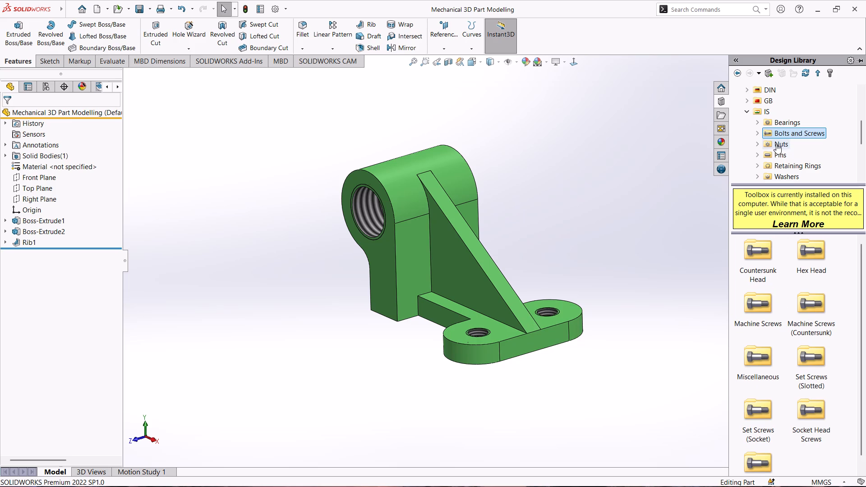
{"action": "left_click", "coordinate": [758, 135]}
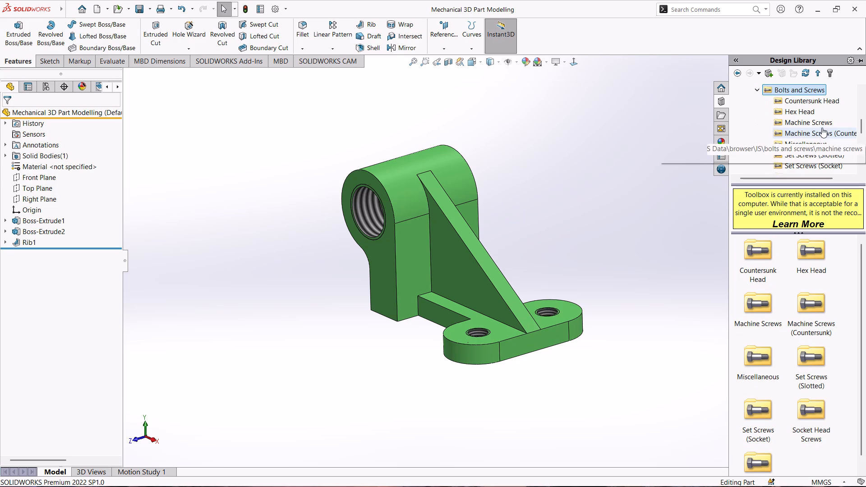
{"action": "left_click", "coordinate": [816, 102]}
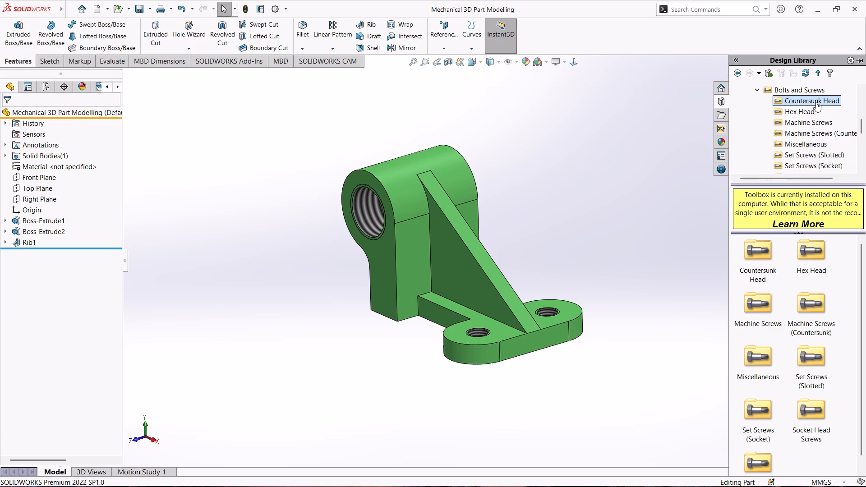
{"action": "left_click", "coordinate": [811, 110]}
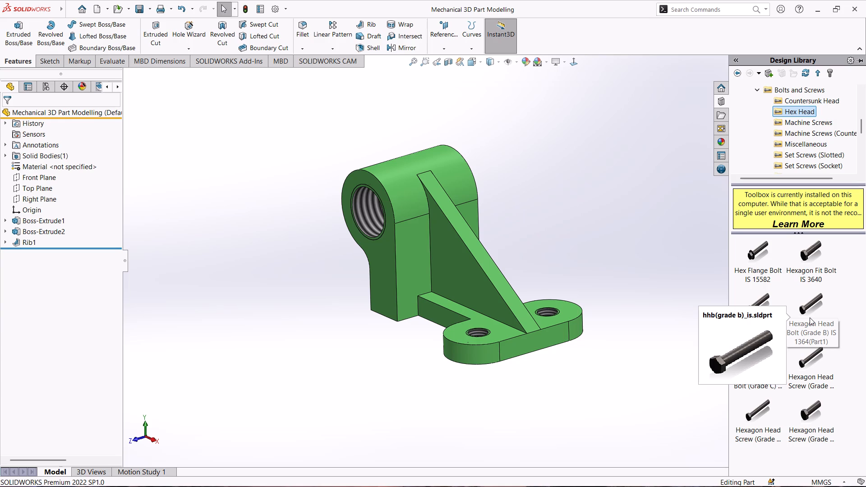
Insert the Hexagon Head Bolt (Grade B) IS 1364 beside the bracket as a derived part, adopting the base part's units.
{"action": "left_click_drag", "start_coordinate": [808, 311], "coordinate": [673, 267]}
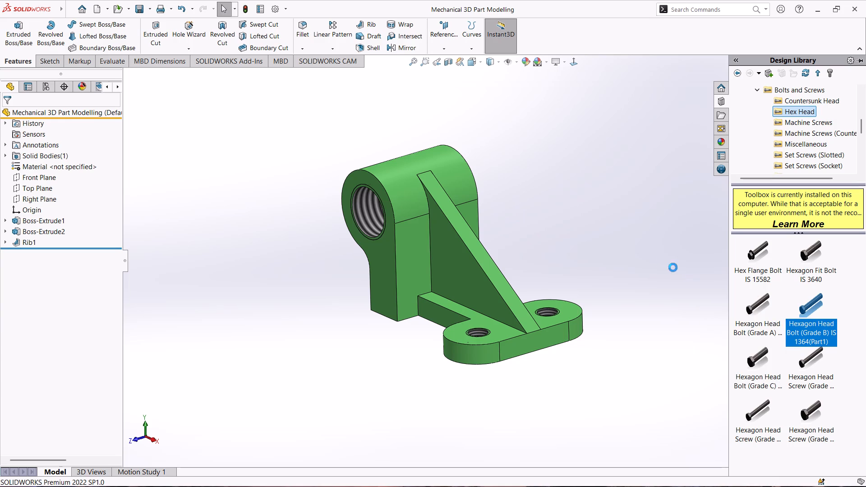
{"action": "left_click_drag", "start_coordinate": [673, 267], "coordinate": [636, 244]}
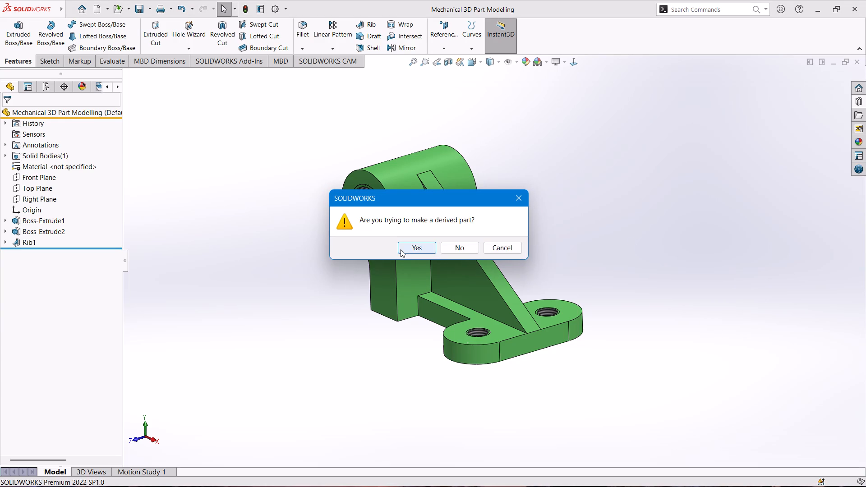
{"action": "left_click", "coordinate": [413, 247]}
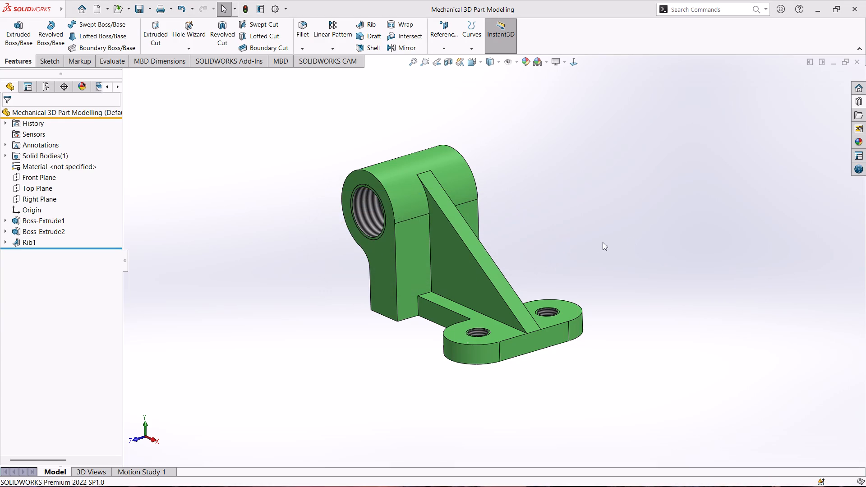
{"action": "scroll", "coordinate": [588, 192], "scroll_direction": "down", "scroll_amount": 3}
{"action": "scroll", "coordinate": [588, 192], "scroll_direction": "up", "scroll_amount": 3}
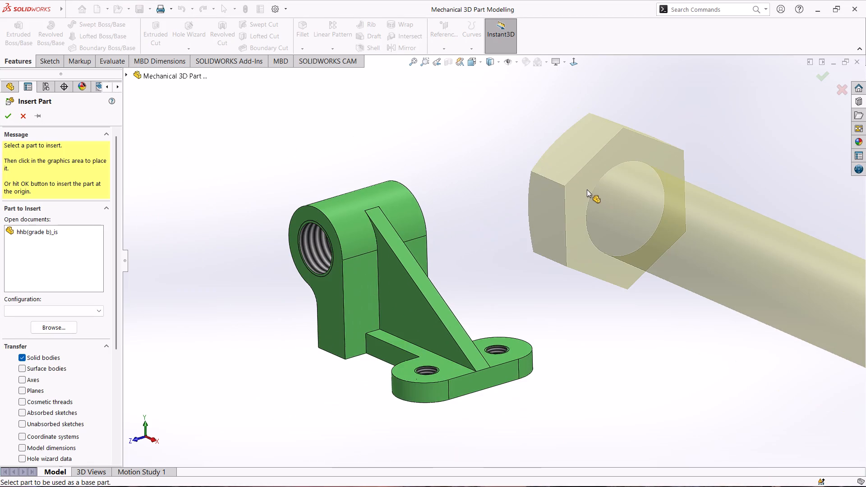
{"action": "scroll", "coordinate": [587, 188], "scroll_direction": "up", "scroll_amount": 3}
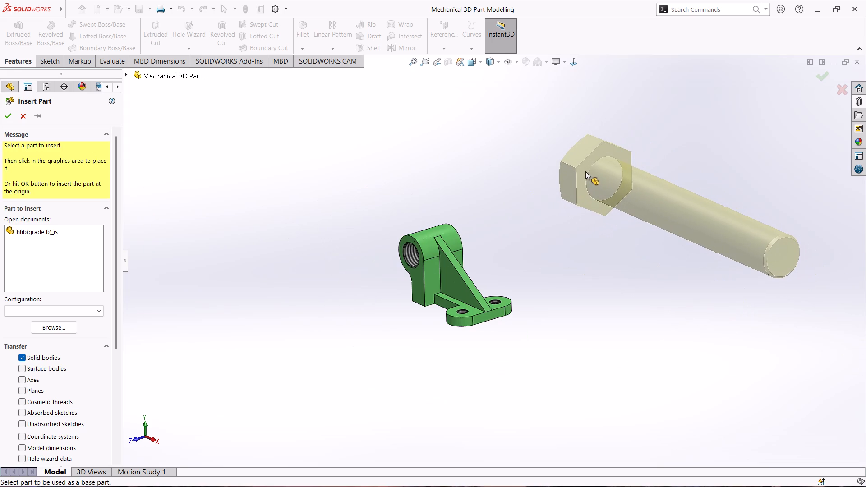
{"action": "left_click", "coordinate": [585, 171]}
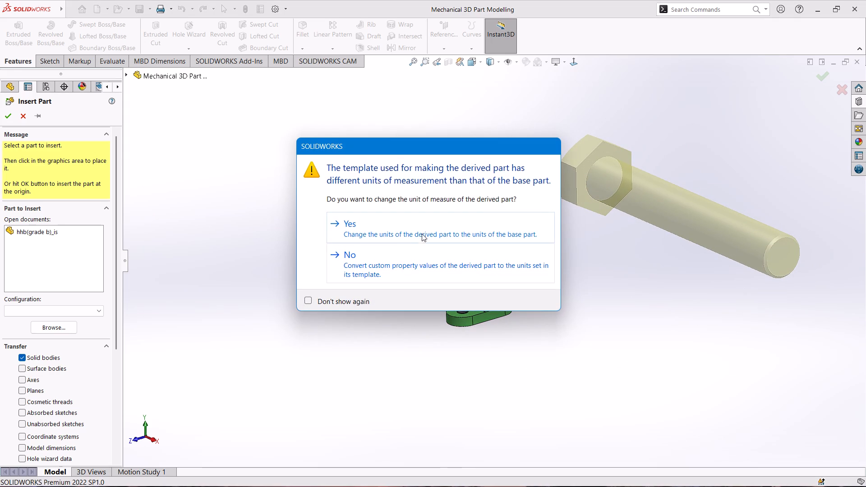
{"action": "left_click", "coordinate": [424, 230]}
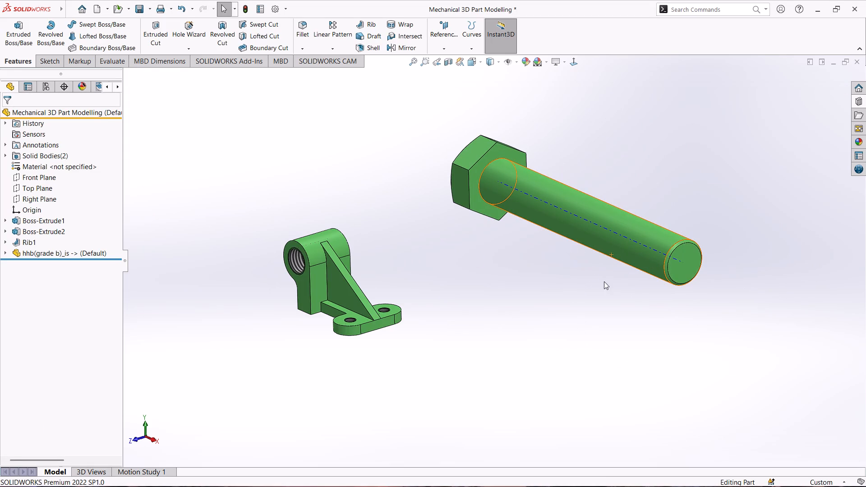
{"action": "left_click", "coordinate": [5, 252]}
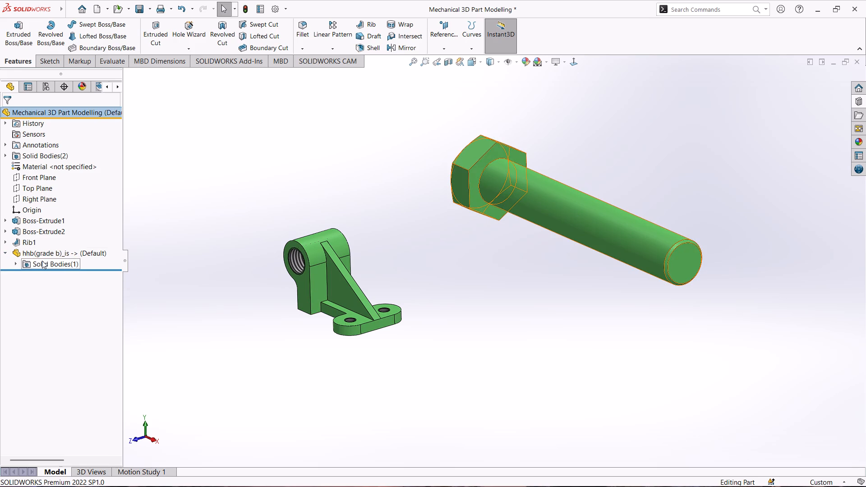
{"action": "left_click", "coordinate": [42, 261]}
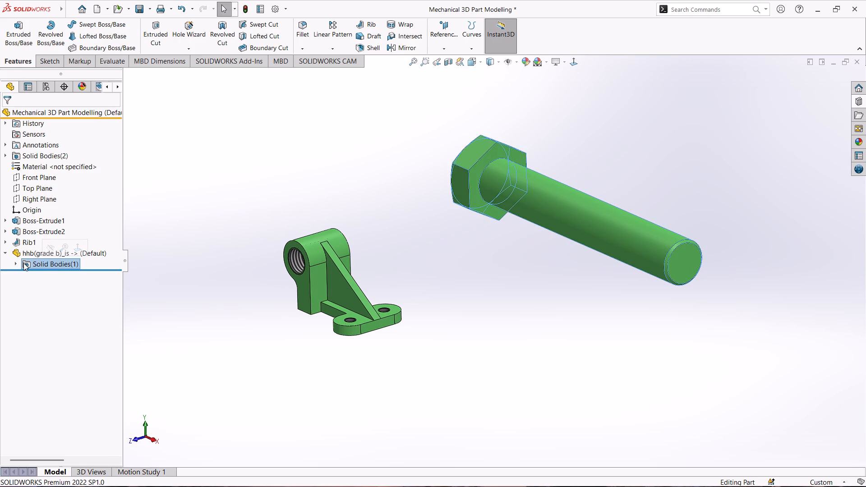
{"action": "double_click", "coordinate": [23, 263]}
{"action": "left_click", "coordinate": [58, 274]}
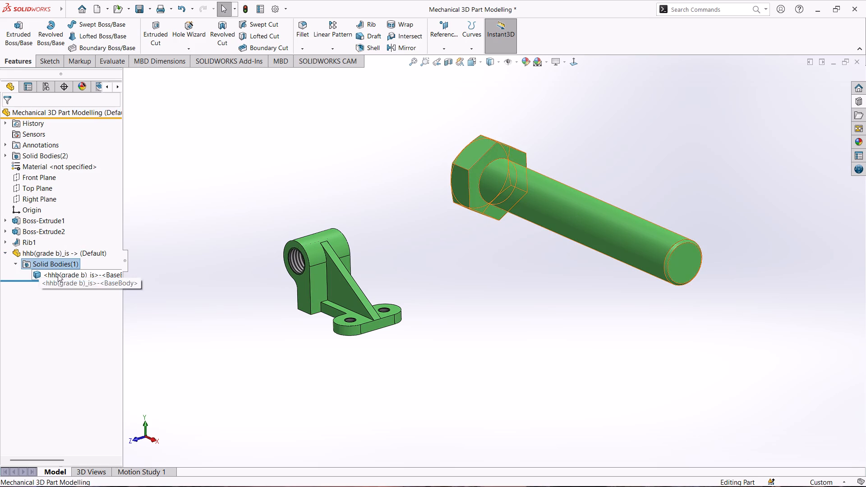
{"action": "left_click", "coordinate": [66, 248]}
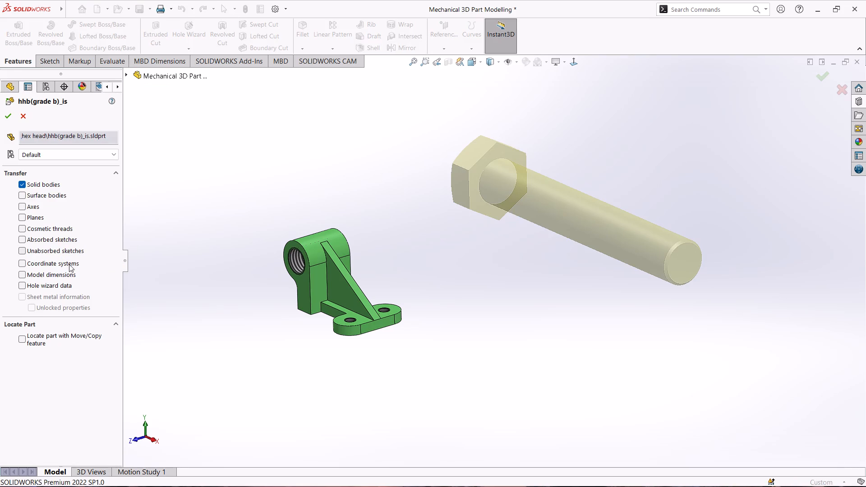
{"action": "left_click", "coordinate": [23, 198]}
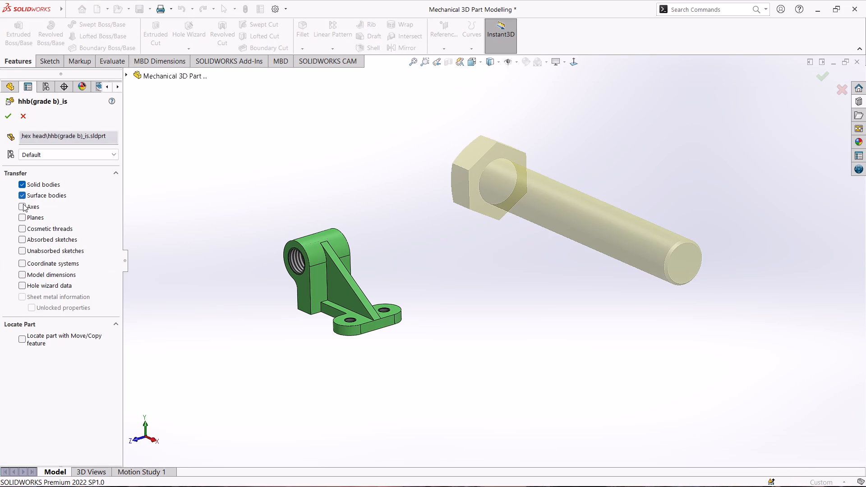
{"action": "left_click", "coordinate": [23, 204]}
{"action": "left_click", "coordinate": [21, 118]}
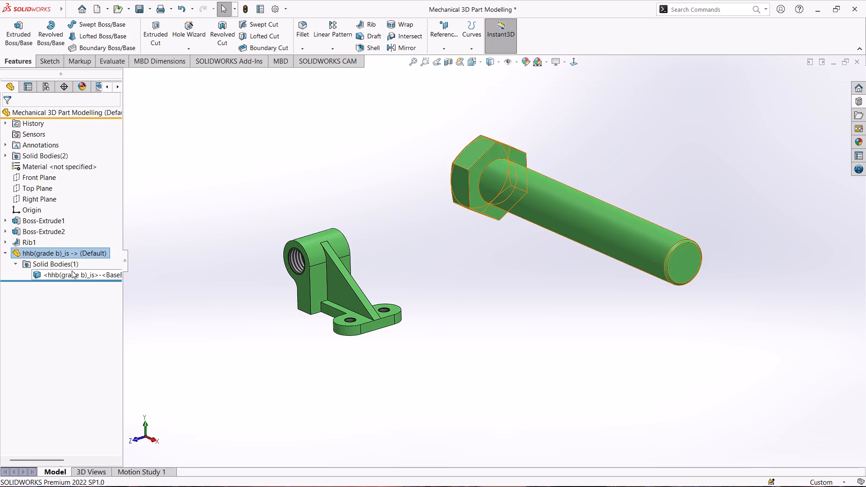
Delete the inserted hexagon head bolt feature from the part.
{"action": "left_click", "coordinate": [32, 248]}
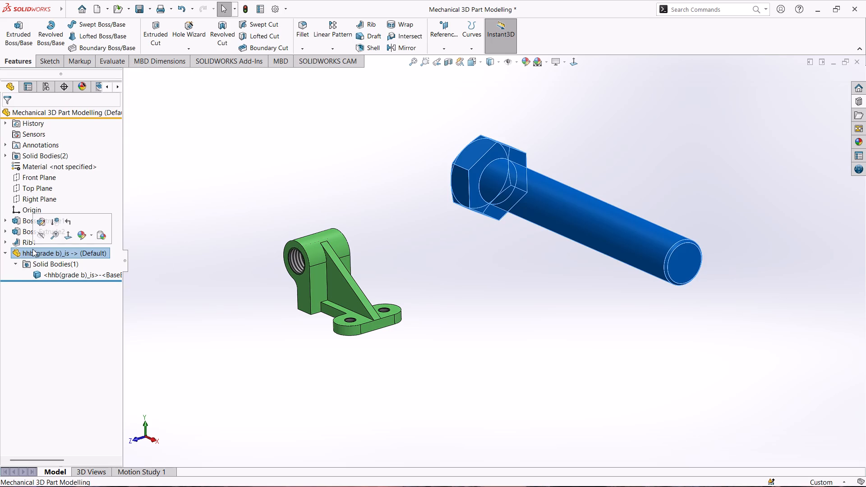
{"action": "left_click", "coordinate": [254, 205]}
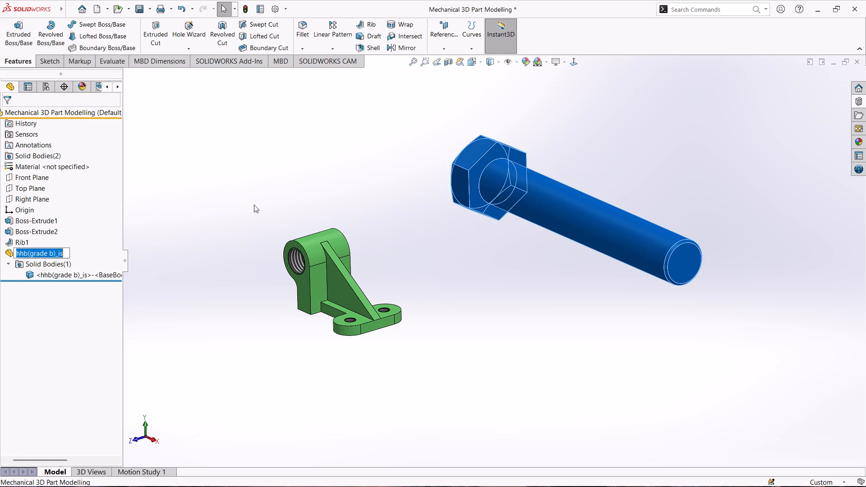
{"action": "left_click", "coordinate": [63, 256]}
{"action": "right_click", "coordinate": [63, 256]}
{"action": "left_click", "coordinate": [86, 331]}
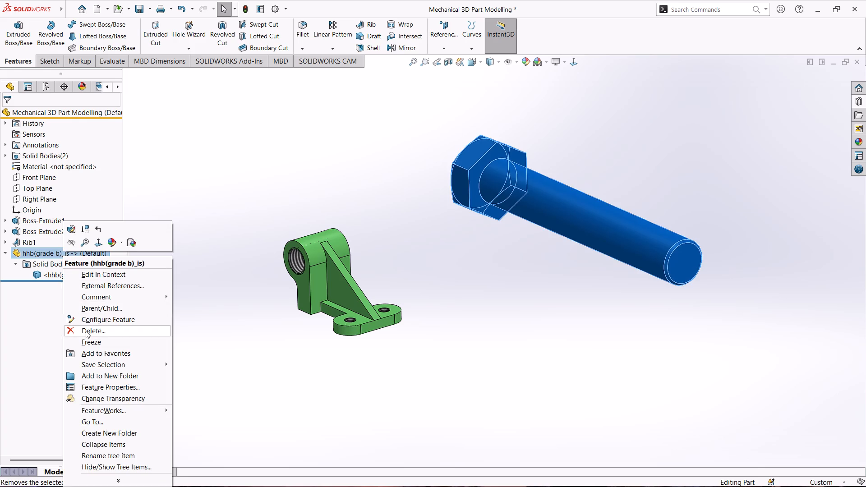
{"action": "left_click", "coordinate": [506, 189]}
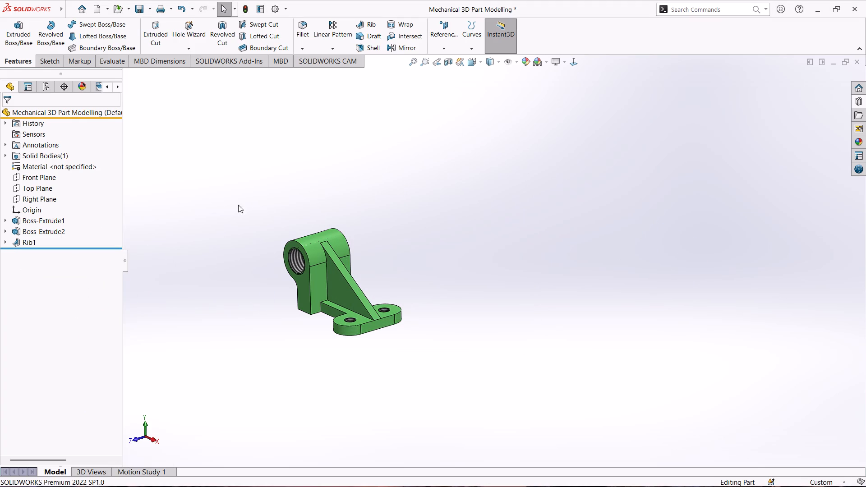
Save the part with only the green bracket body in it.
{"action": "scroll", "coordinate": [318, 304], "scroll_direction": "down", "scroll_amount": 6}
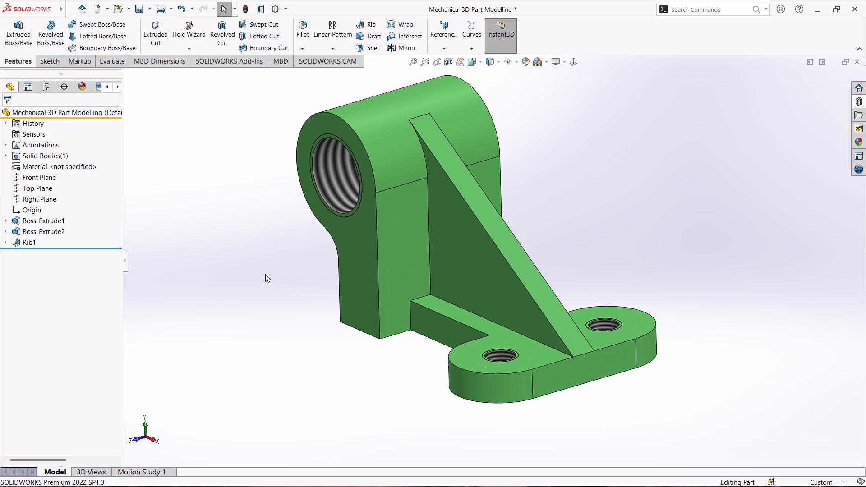
{"action": "scroll", "coordinate": [263, 271], "scroll_direction": "up", "scroll_amount": 1}
{"action": "left_click", "coordinate": [294, 277]}
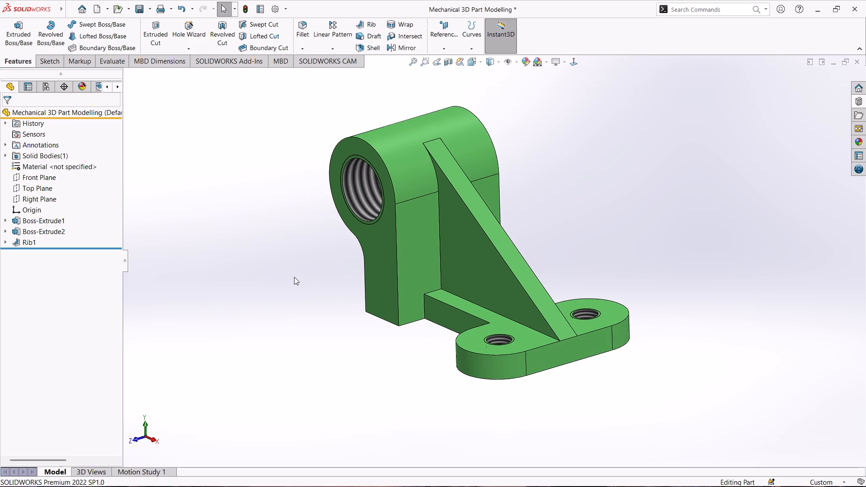
{"action": "key", "text": "ctrl+s"}
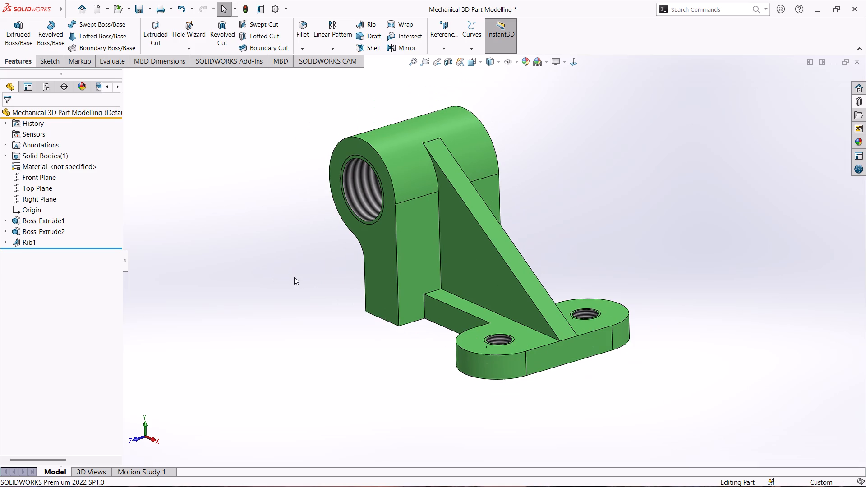
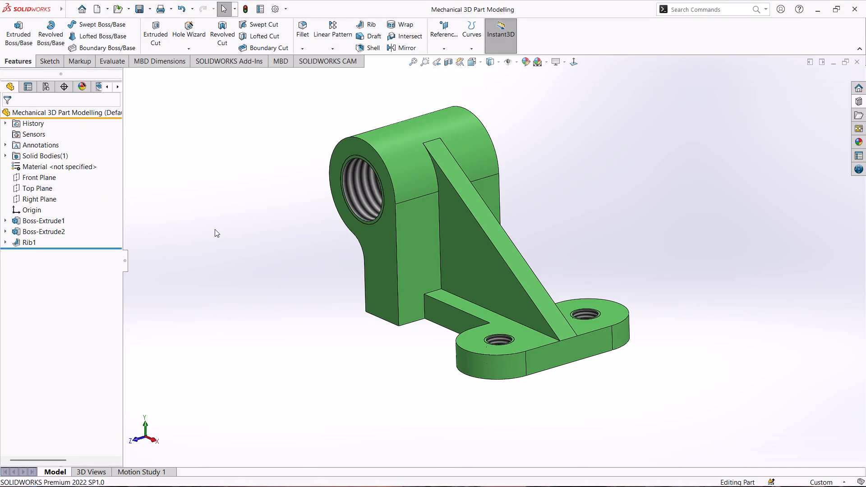
Save the bracket part.
{"action": "key", "text": "ctrl+s"}
Create a new assembly and place the open Mechanical 3D Part Modelling part as its first component.
{"action": "key", "text": "ctrl+n"}
{"action": "left_click", "coordinate": [324, 228]}
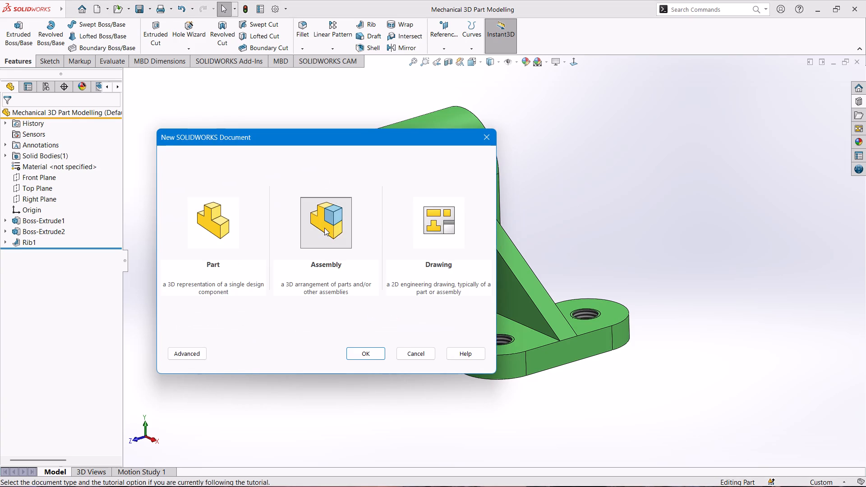
{"action": "left_click", "coordinate": [369, 356]}
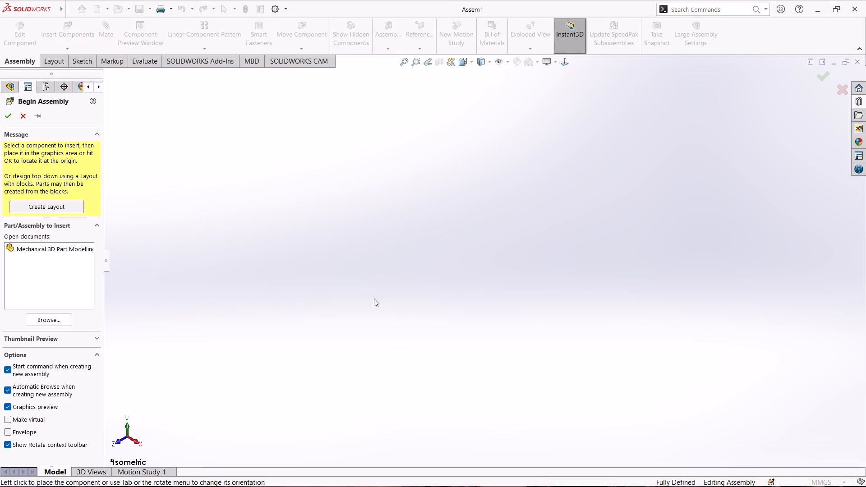
{"action": "left_click", "coordinate": [51, 249]}
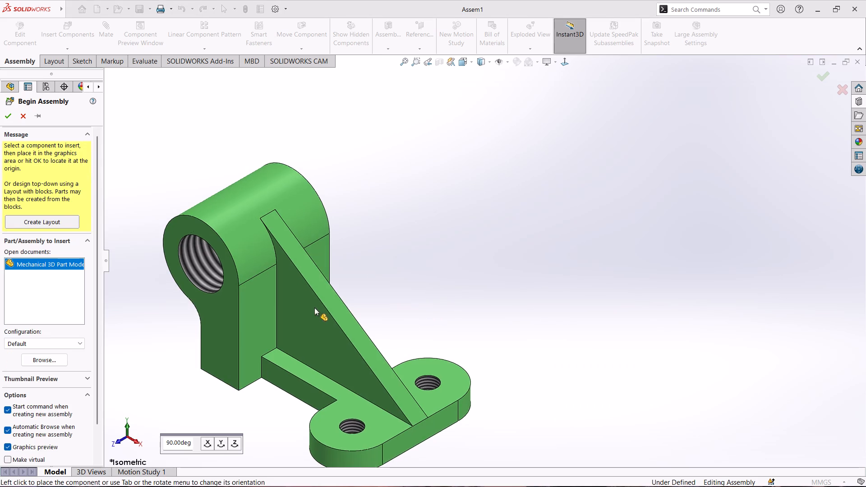
{"action": "left_click", "coordinate": [412, 272]}
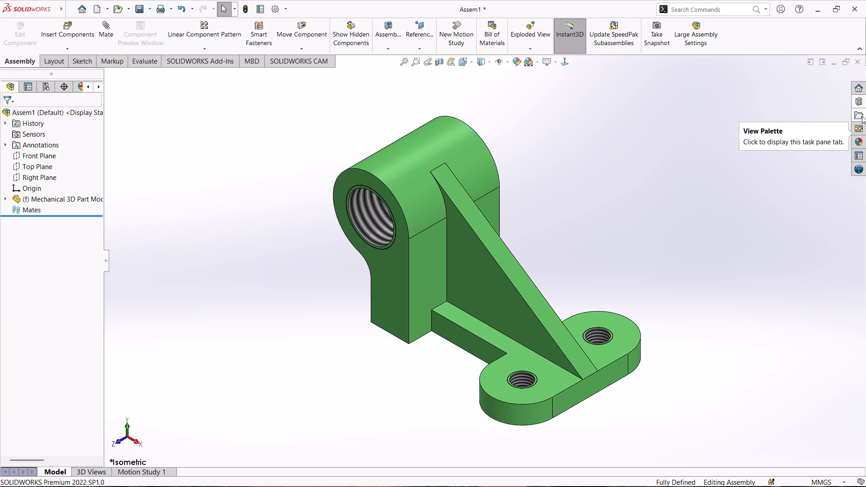
Add a Toolbox Hexagon Head Bolt (Grade B) IS 1364 from the Hex Head category to the assembly.
{"action": "left_click", "coordinate": [859, 102]}
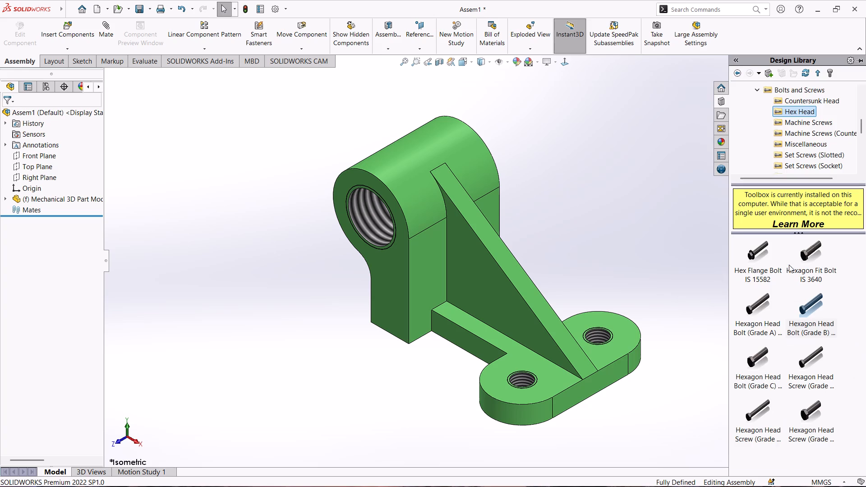
{"action": "left_click_drag", "start_coordinate": [809, 315], "coordinate": [631, 232]}
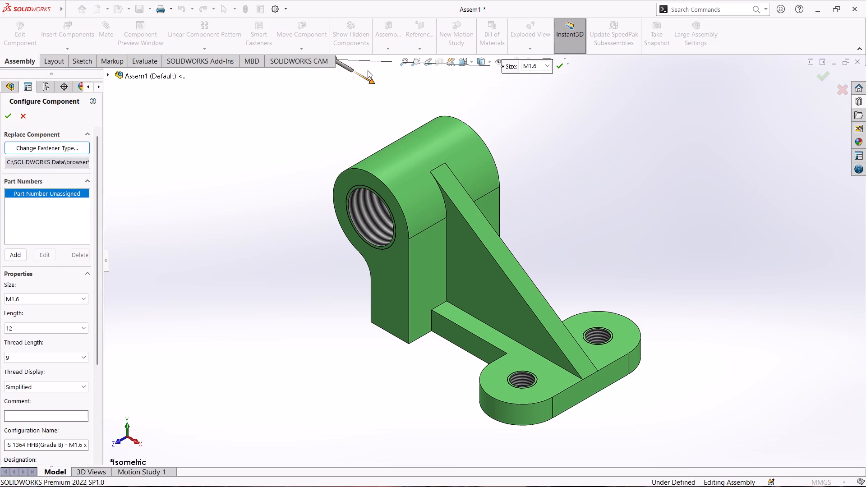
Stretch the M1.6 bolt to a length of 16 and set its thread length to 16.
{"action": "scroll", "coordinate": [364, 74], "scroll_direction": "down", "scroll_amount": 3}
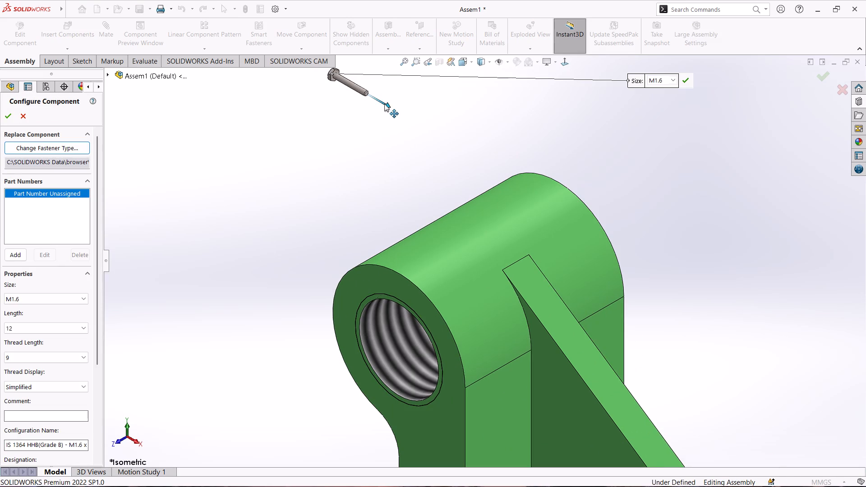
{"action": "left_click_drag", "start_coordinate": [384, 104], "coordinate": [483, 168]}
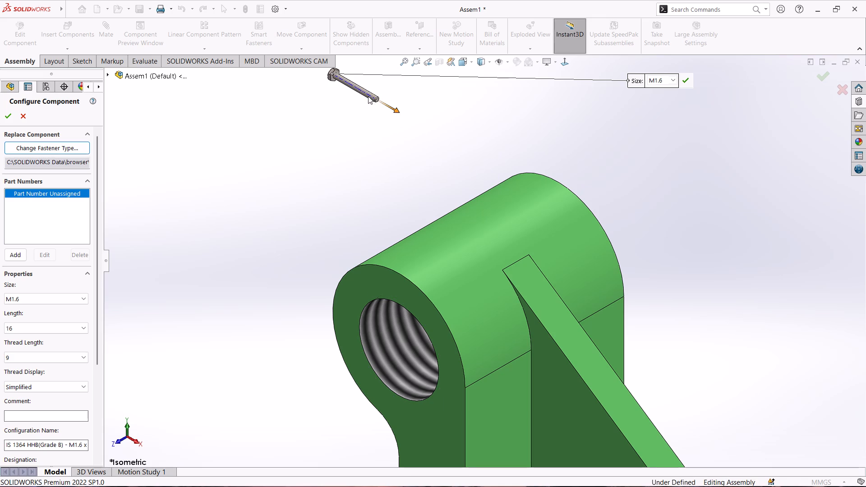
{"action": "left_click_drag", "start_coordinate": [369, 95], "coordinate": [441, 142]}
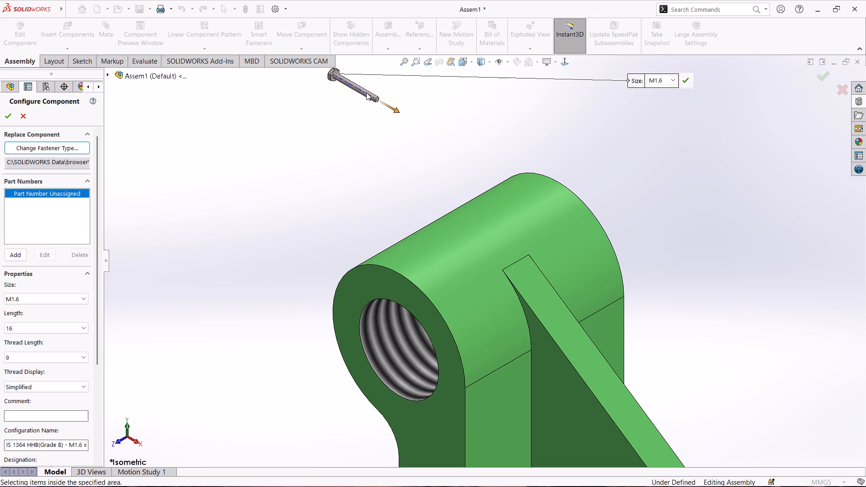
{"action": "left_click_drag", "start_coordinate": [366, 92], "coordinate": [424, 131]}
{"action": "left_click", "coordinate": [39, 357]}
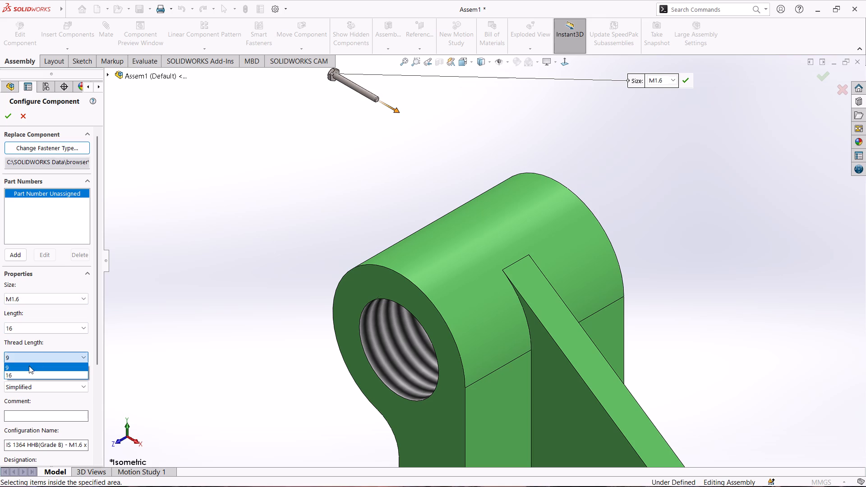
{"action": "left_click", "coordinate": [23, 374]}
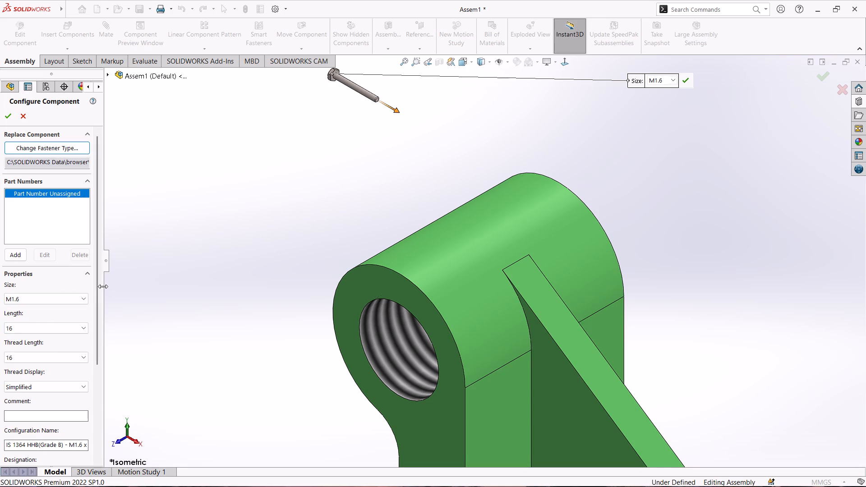
Set the bolt's thread display to Schematic.
{"action": "left_click", "coordinate": [41, 385]}
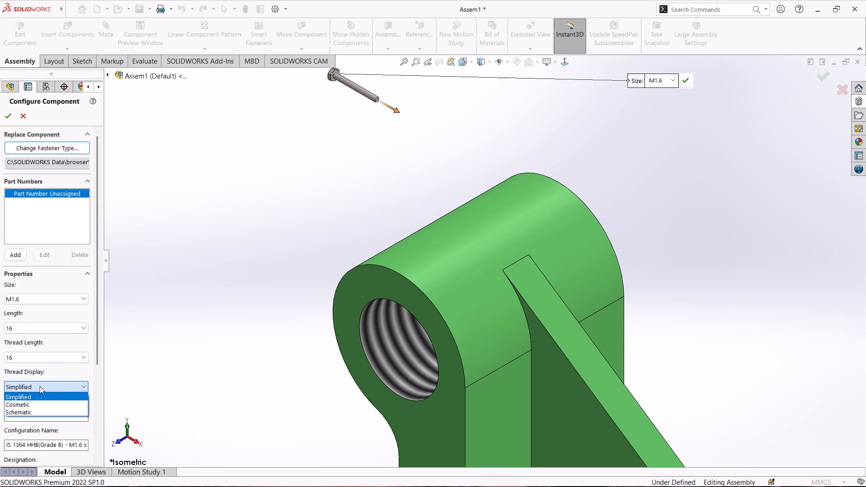
{"action": "left_click", "coordinate": [19, 414]}
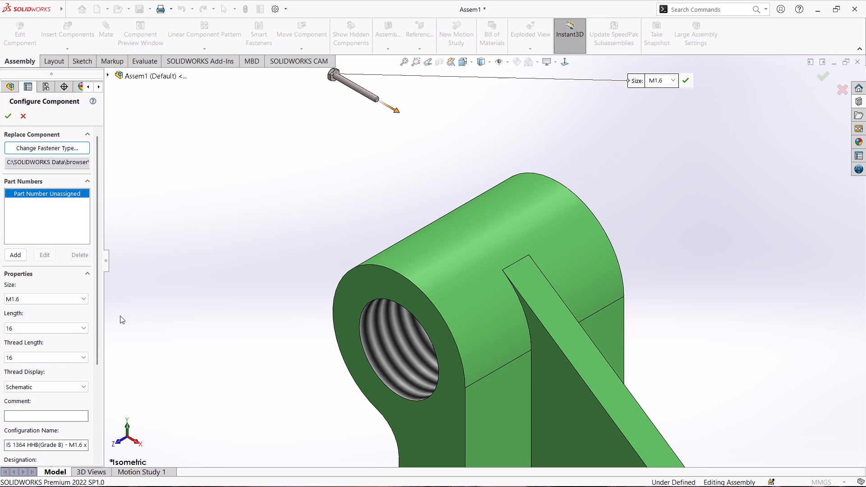
Examine the previewed bolt's schematic thread up close and its size against the bracket.
{"action": "scroll", "coordinate": [364, 93], "scroll_direction": "down", "scroll_amount": 3}
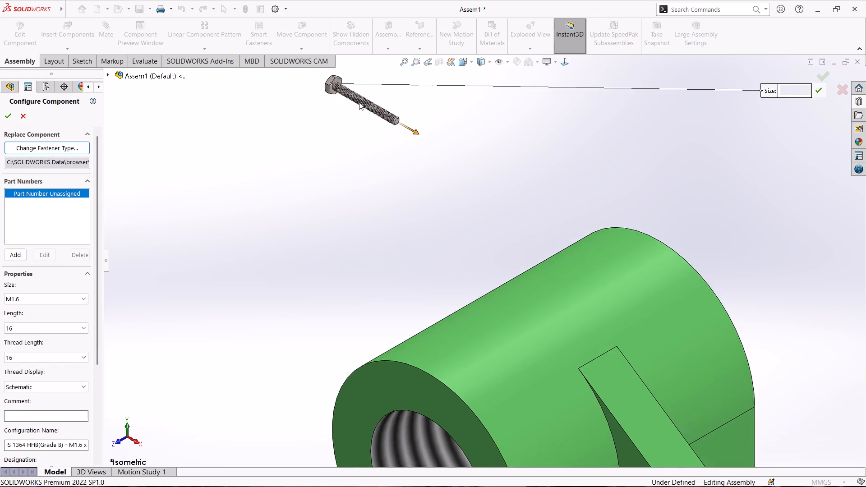
{"action": "scroll", "coordinate": [359, 102], "scroll_direction": "down", "scroll_amount": 3}
{"action": "scroll", "coordinate": [438, 173], "scroll_direction": "down", "scroll_amount": 2}
{"action": "scroll", "coordinate": [441, 178], "scroll_direction": "up", "scroll_amount": 3}
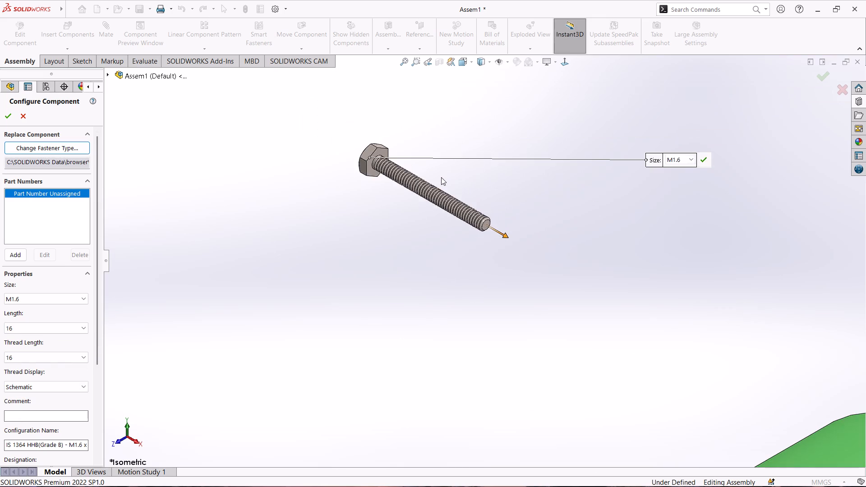
{"action": "scroll", "coordinate": [442, 188], "scroll_direction": "down", "scroll_amount": 2}
{"action": "scroll", "coordinate": [443, 198], "scroll_direction": "up", "scroll_amount": 4}
{"action": "scroll", "coordinate": [497, 280], "scroll_direction": "down", "scroll_amount": 3}
{"action": "scroll", "coordinate": [495, 276], "scroll_direction": "up", "scroll_amount": 4}
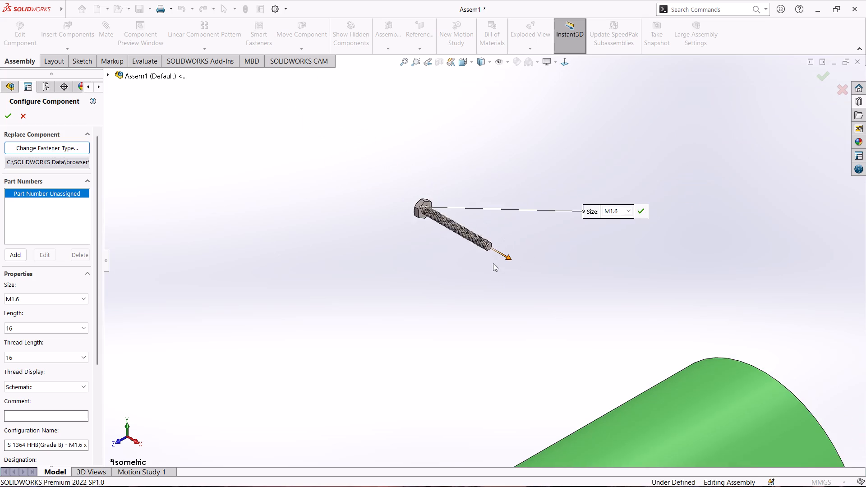
{"action": "scroll", "coordinate": [493, 263], "scroll_direction": "up", "scroll_amount": 2}
{"action": "scroll", "coordinate": [514, 299], "scroll_direction": "down", "scroll_amount": 1}
{"action": "scroll", "coordinate": [514, 299], "scroll_direction": "up", "scroll_amount": 3}
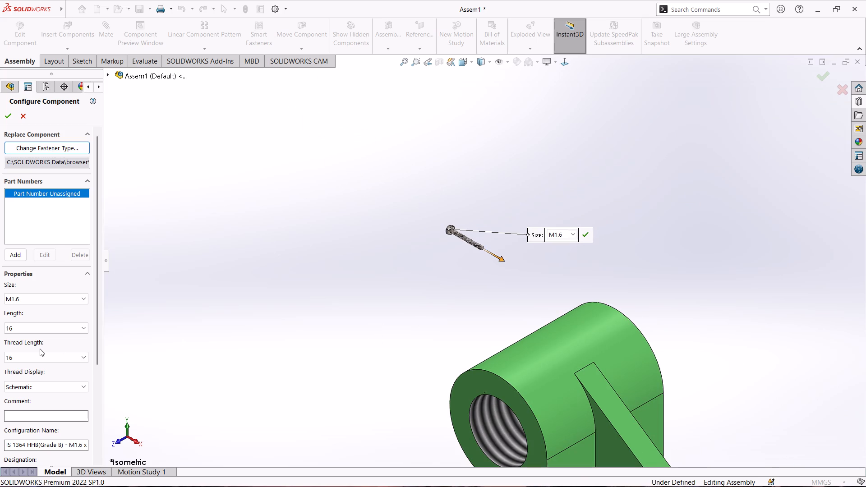
Set the M1.6 bolt's length to 12 and insert a single copy of it above the bracket.
{"action": "left_click", "coordinate": [42, 331]}
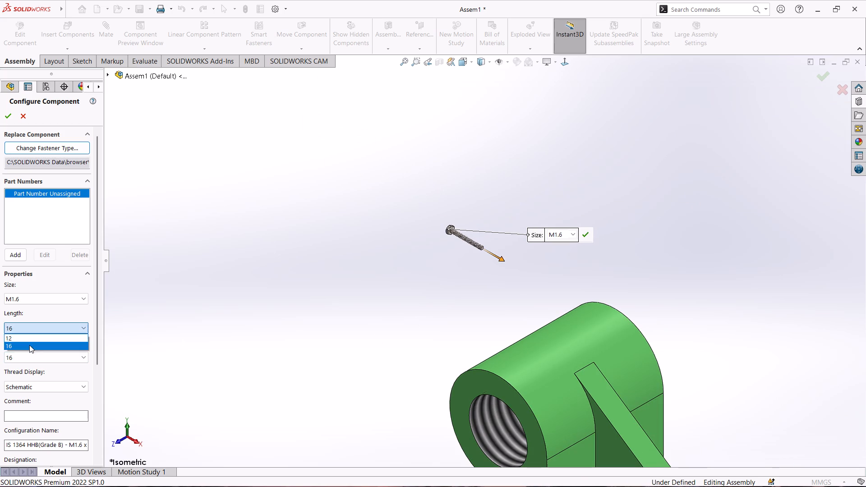
{"action": "left_click", "coordinate": [22, 340]}
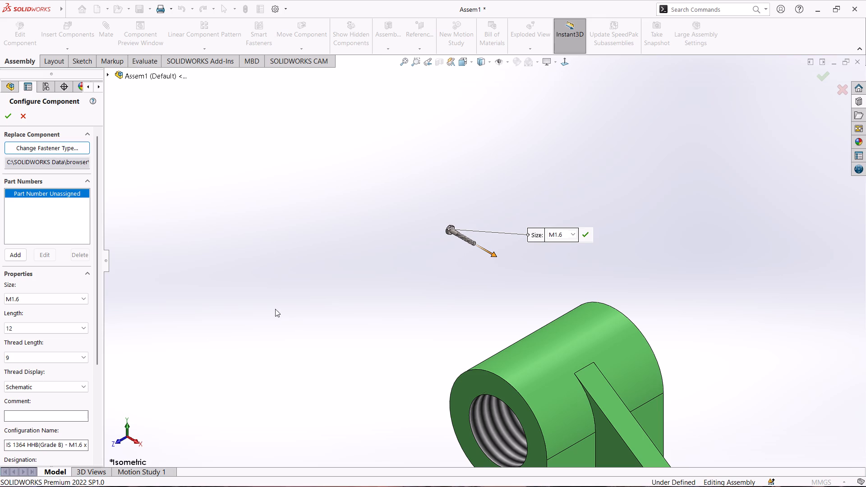
{"action": "left_click", "coordinate": [3, 115]}
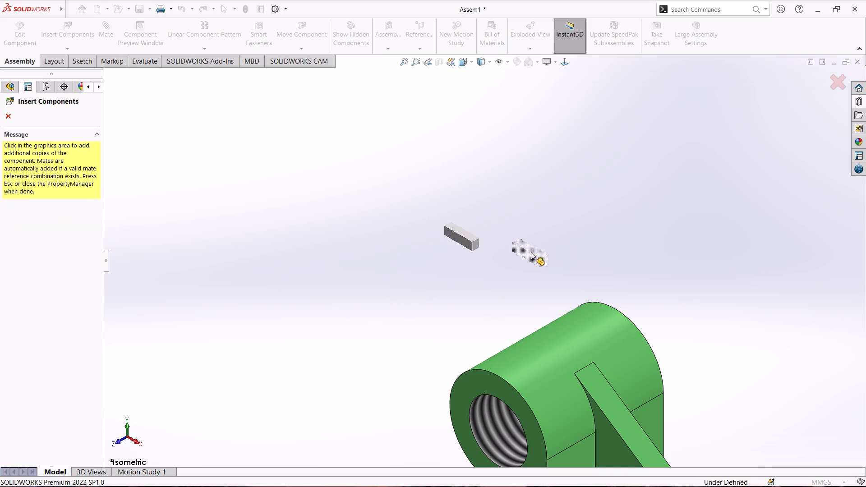
{"action": "left_click", "coordinate": [10, 115]}
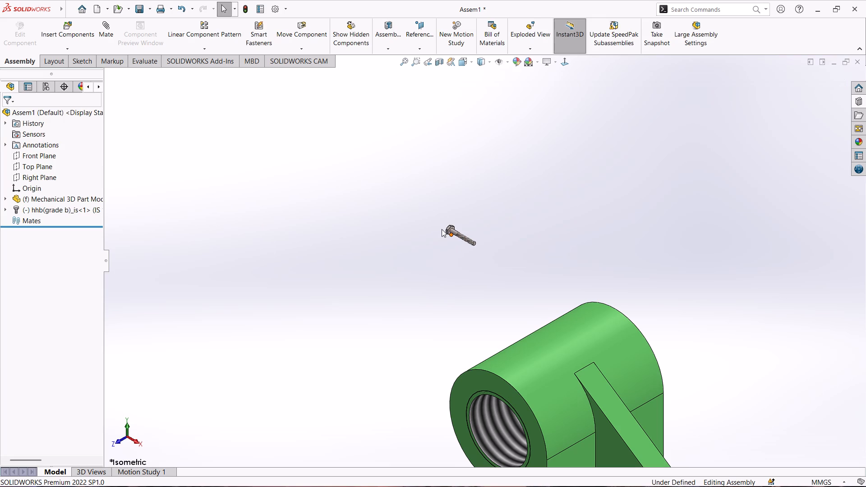
Move the bolt by free drag from above the bracket's threaded boss to the open space beside the rib.
{"action": "left_click_drag", "start_coordinate": [454, 232], "coordinate": [493, 259]}
{"action": "scroll", "coordinate": [479, 280], "scroll_direction": "down", "scroll_amount": 2}
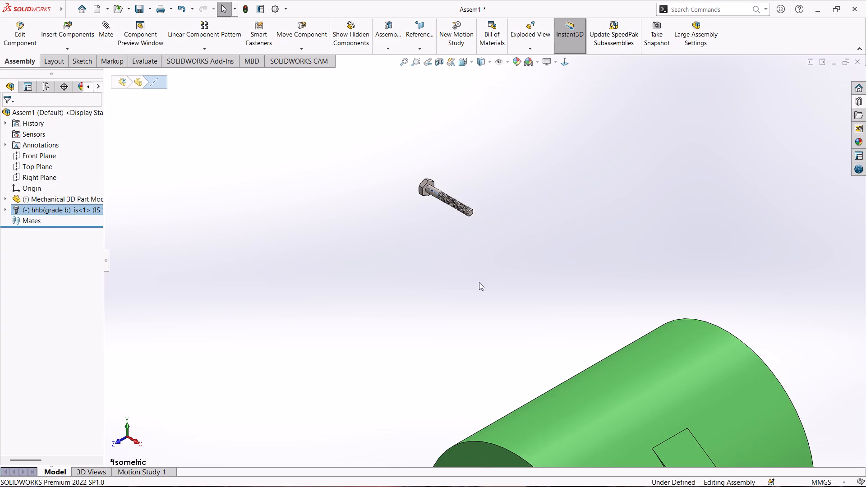
{"action": "scroll", "coordinate": [478, 284], "scroll_direction": "down", "scroll_amount": 2}
{"action": "scroll", "coordinate": [478, 284], "scroll_direction": "up", "scroll_amount": 3}
{"action": "scroll", "coordinate": [529, 294], "scroll_direction": "up", "scroll_amount": 2}
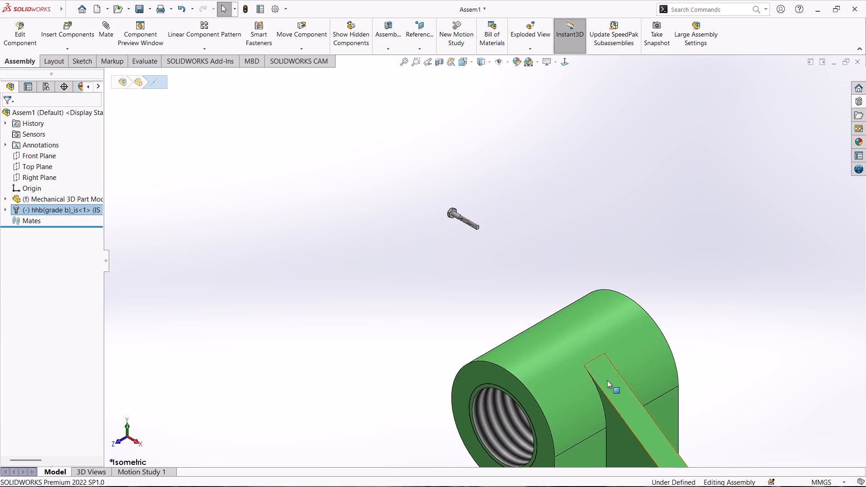
{"action": "scroll", "coordinate": [610, 382], "scroll_direction": "up", "scroll_amount": 2}
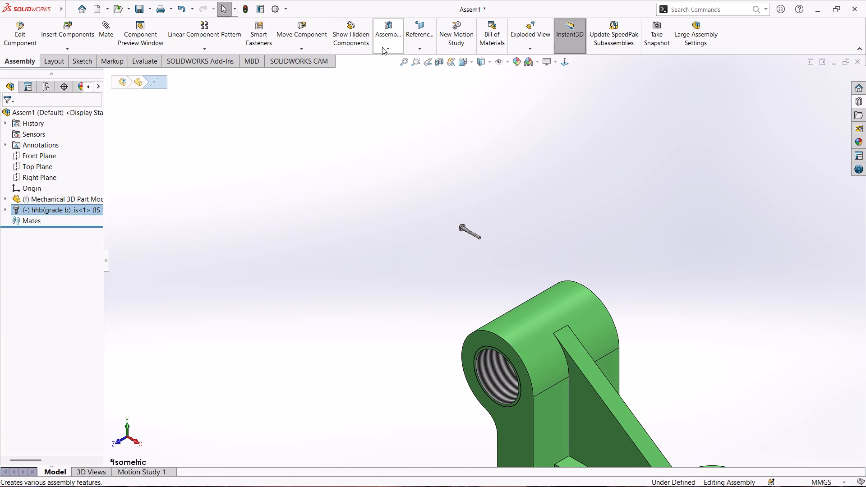
{"action": "left_click", "coordinate": [304, 50]}
{"action": "left_click", "coordinate": [306, 61]}
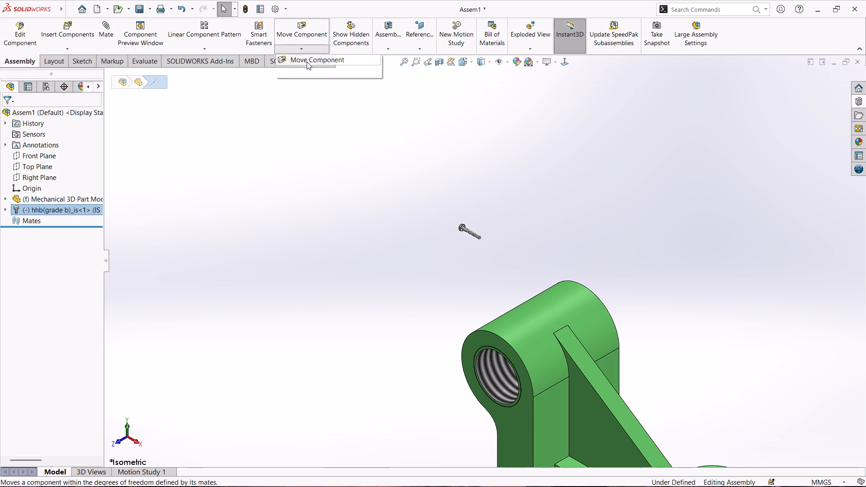
{"action": "left_click_drag", "start_coordinate": [466, 233], "coordinate": [579, 272]}
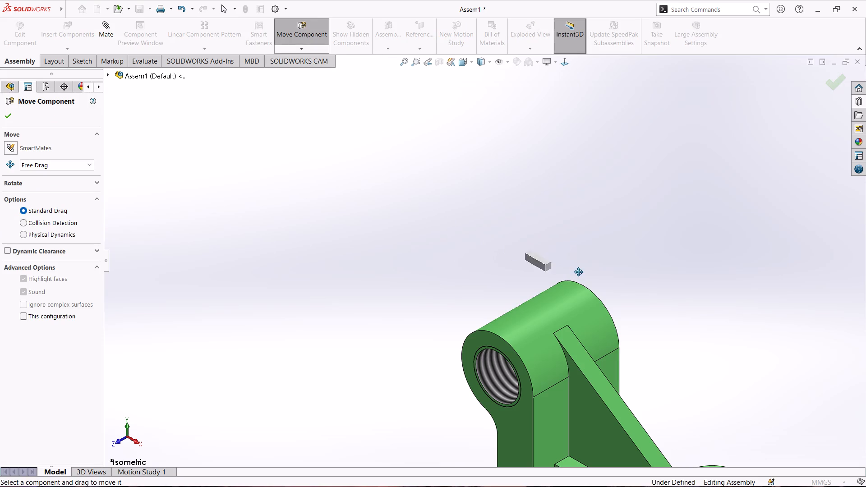
{"action": "left_click_drag", "start_coordinate": [579, 272], "coordinate": [685, 363]}
Move the bolt out from behind the rib to the open space above the far base hole.
{"action": "scroll", "coordinate": [685, 363], "scroll_direction": "down", "scroll_amount": 3}
{"action": "scroll", "coordinate": [590, 368], "scroll_direction": "down", "scroll_amount": 3}
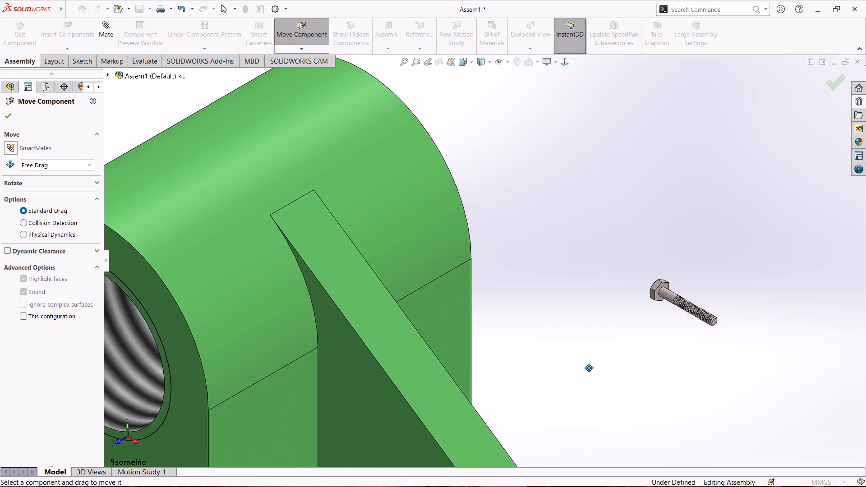
{"action": "scroll", "coordinate": [588, 368], "scroll_direction": "up", "scroll_amount": 1}
{"action": "middle_click_drag", "start_coordinate": [588, 368], "coordinate": [587, 304]}
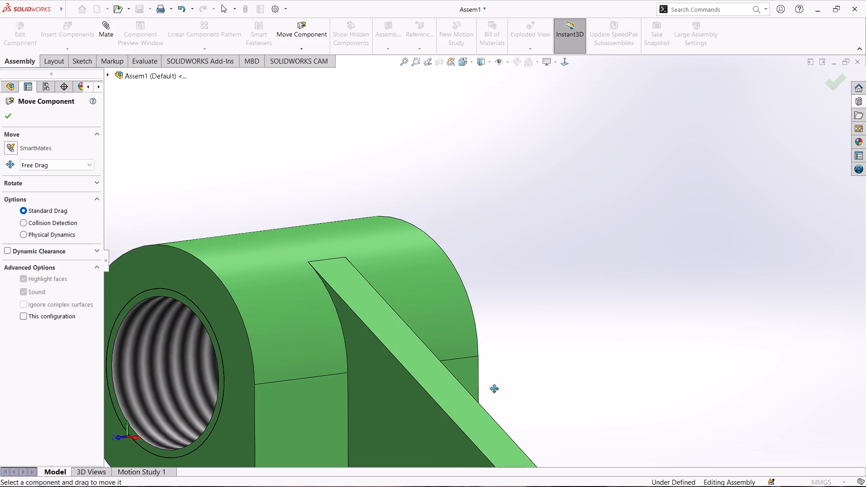
{"action": "scroll", "coordinate": [489, 390], "scroll_direction": "down", "scroll_amount": 2}
{"action": "scroll", "coordinate": [485, 391], "scroll_direction": "up", "scroll_amount": 3}
{"action": "scroll", "coordinate": [426, 403], "scroll_direction": "down", "scroll_amount": 2}
{"action": "scroll", "coordinate": [426, 403], "scroll_direction": "up", "scroll_amount": 4}
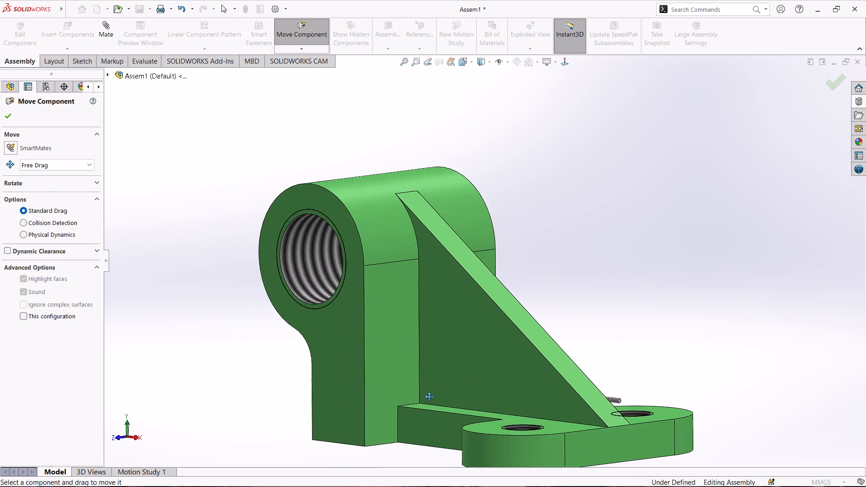
{"action": "scroll", "coordinate": [429, 397], "scroll_direction": "up", "scroll_amount": 1}
{"action": "scroll", "coordinate": [511, 367], "scroll_direction": "down", "scroll_amount": 2}
{"action": "scroll", "coordinate": [615, 397], "scroll_direction": "down", "scroll_amount": 3}
{"action": "scroll", "coordinate": [591, 395], "scroll_direction": "up", "scroll_amount": 3}
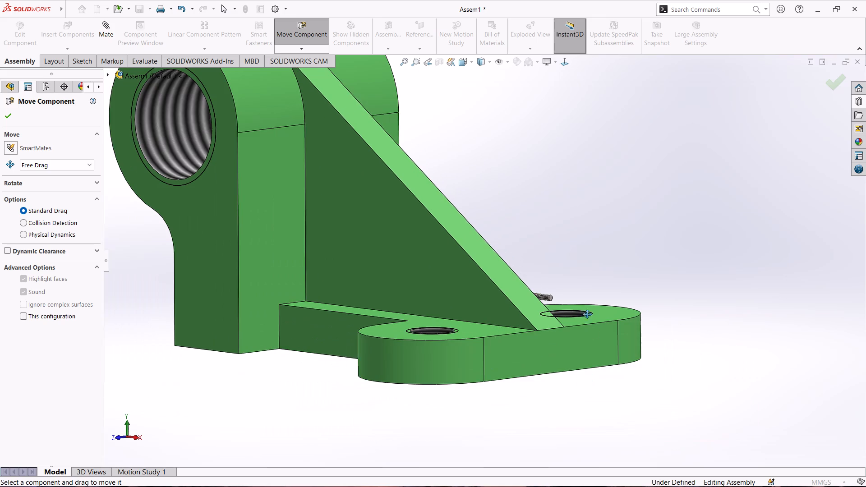
{"action": "left_click_drag", "start_coordinate": [549, 298], "coordinate": [626, 252]}
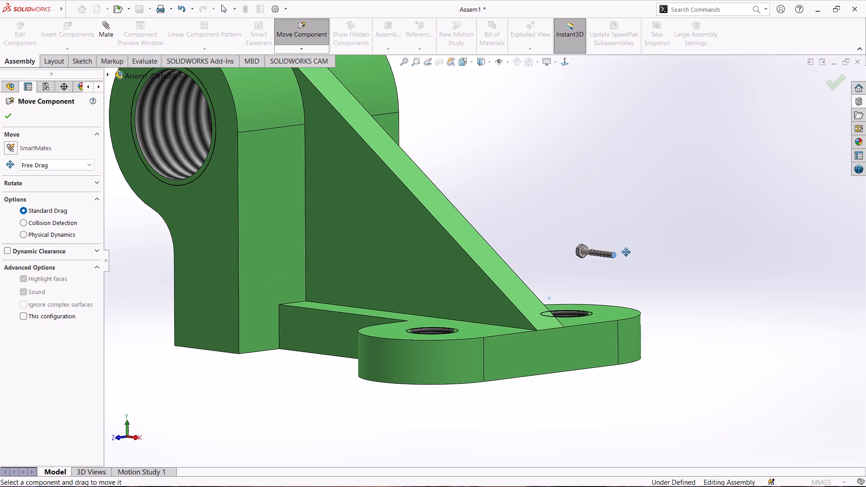
{"action": "left_click_drag", "start_coordinate": [626, 252], "coordinate": [642, 247]}
Examine the bolt up close and compare its size with the bracket's threaded base holes.
{"action": "middle_click_drag", "start_coordinate": [643, 252], "coordinate": [642, 266]}
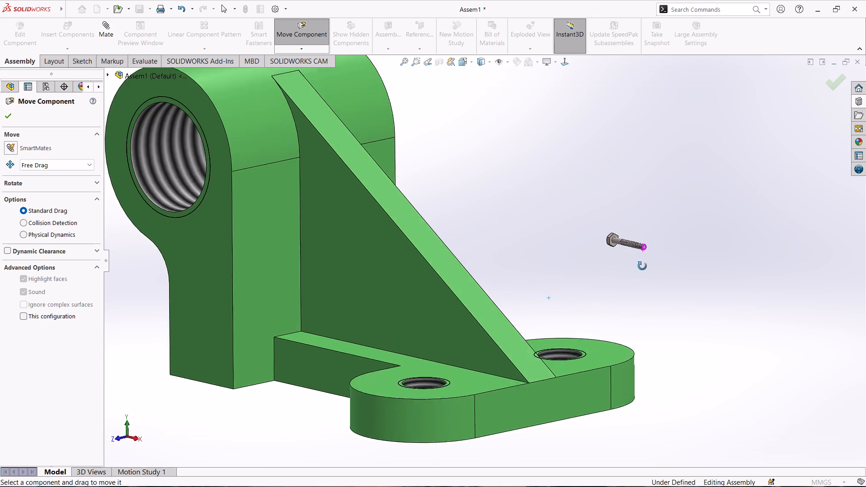
{"action": "middle_click_drag", "start_coordinate": [642, 266], "coordinate": [640, 297]}
{"action": "scroll", "coordinate": [639, 291], "scroll_direction": "down", "scroll_amount": 2}
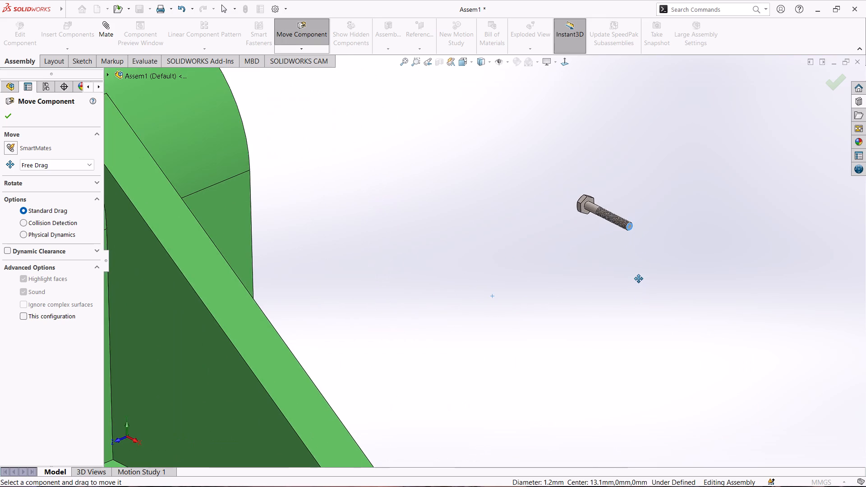
{"action": "scroll", "coordinate": [639, 279], "scroll_direction": "down", "scroll_amount": 3}
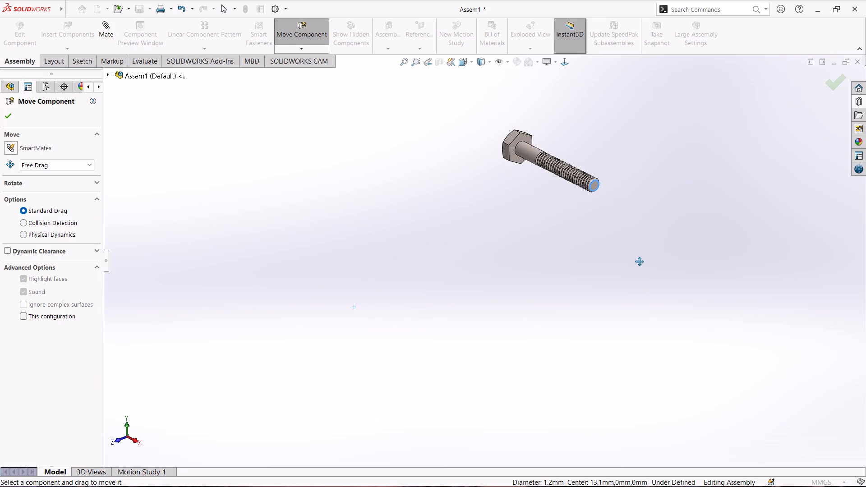
{"action": "scroll", "coordinate": [612, 273], "scroll_direction": "up", "scroll_amount": 5}
{"action": "scroll", "coordinate": [471, 282], "scroll_direction": "up", "scroll_amount": 1}
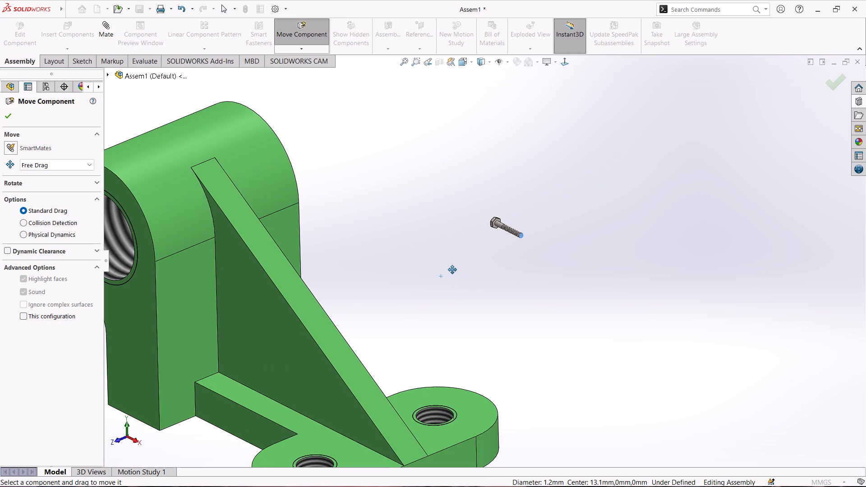